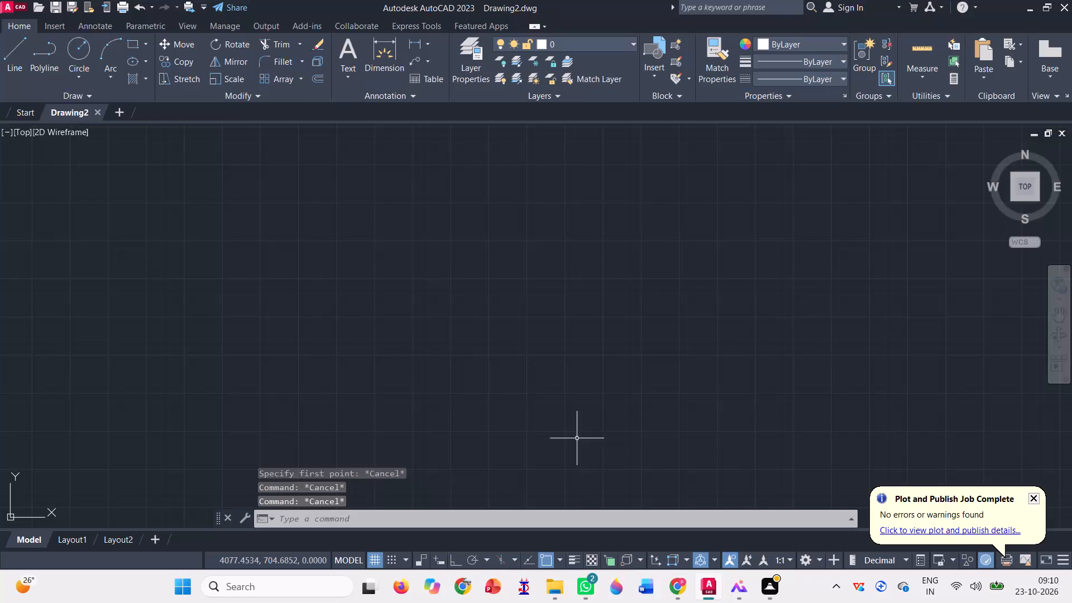
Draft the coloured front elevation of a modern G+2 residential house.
Turn on command log file recording with LOGFILEON.
key(Escape)
key(Escape)
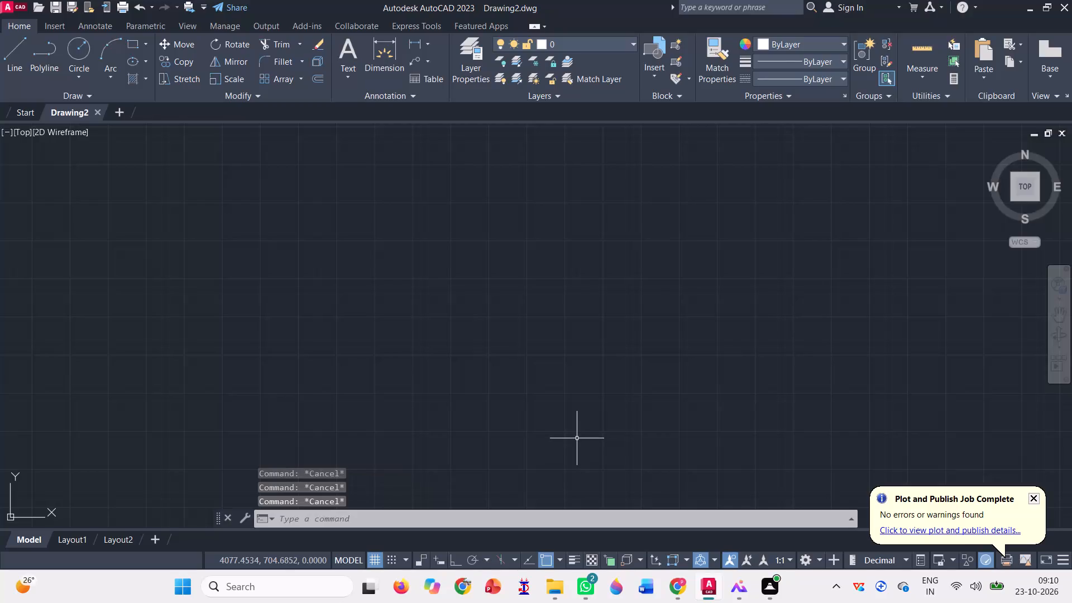
text(log)
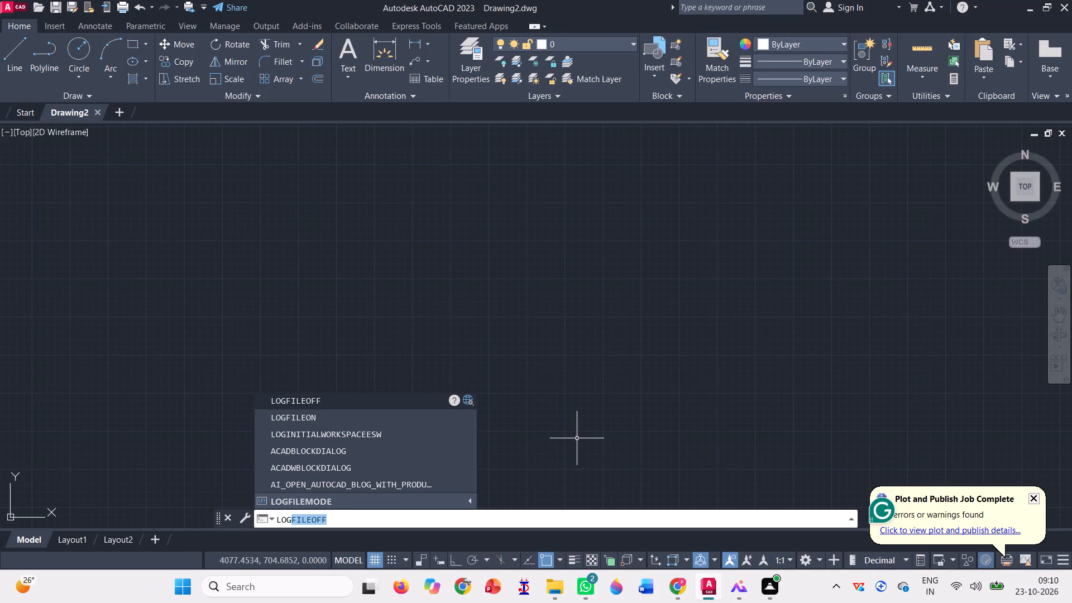
key(Down)
key(Return)
Set the drawing units to Engineering length with 0'-0.0" precision and Feet as the insertion scale.
text(un)
key(Return)
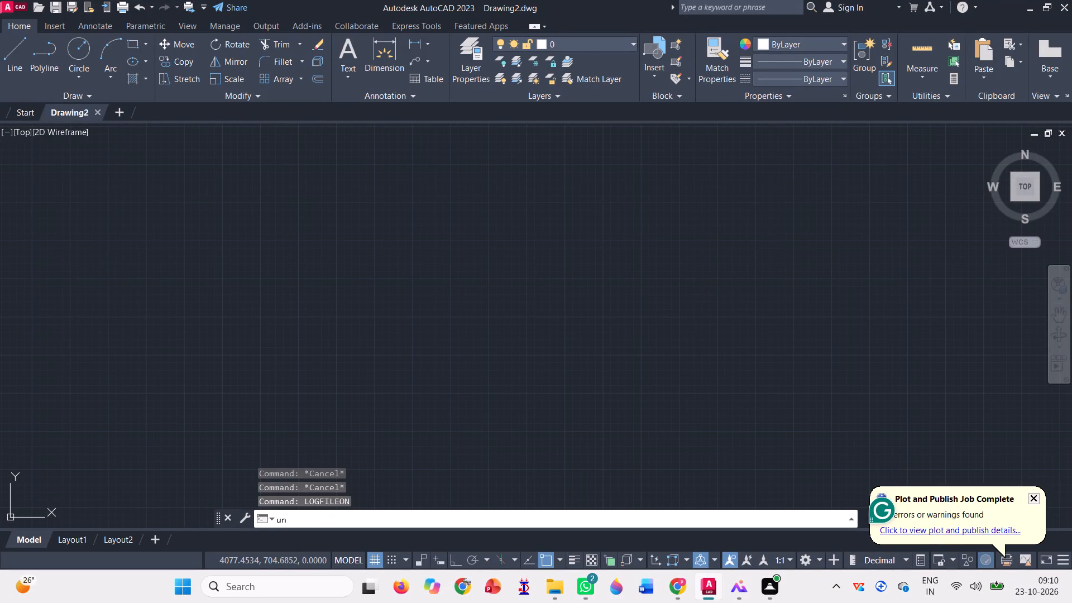
click(516, 191)
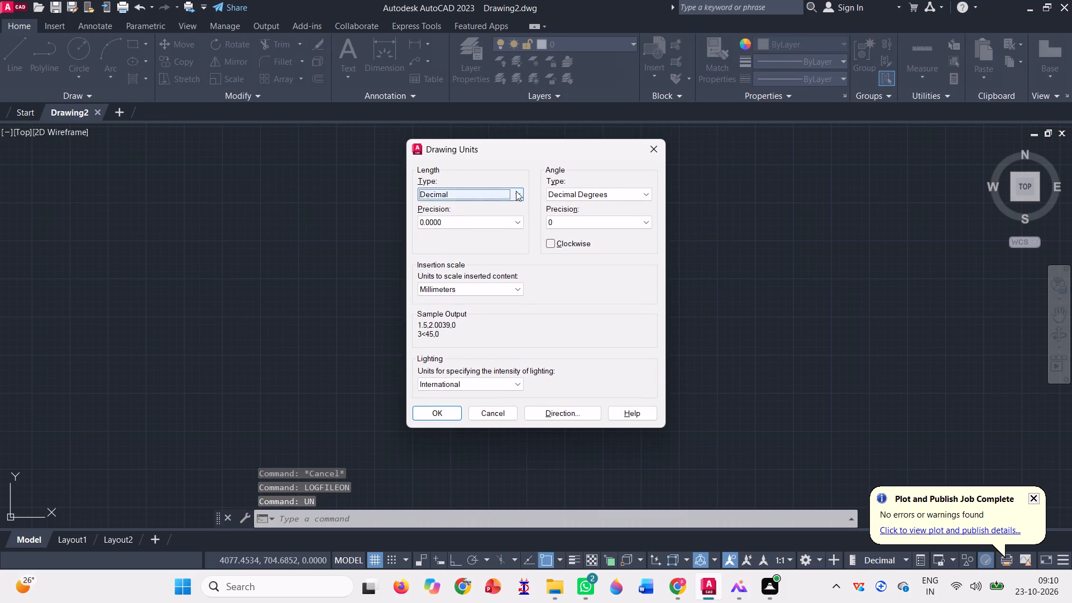
click(505, 227)
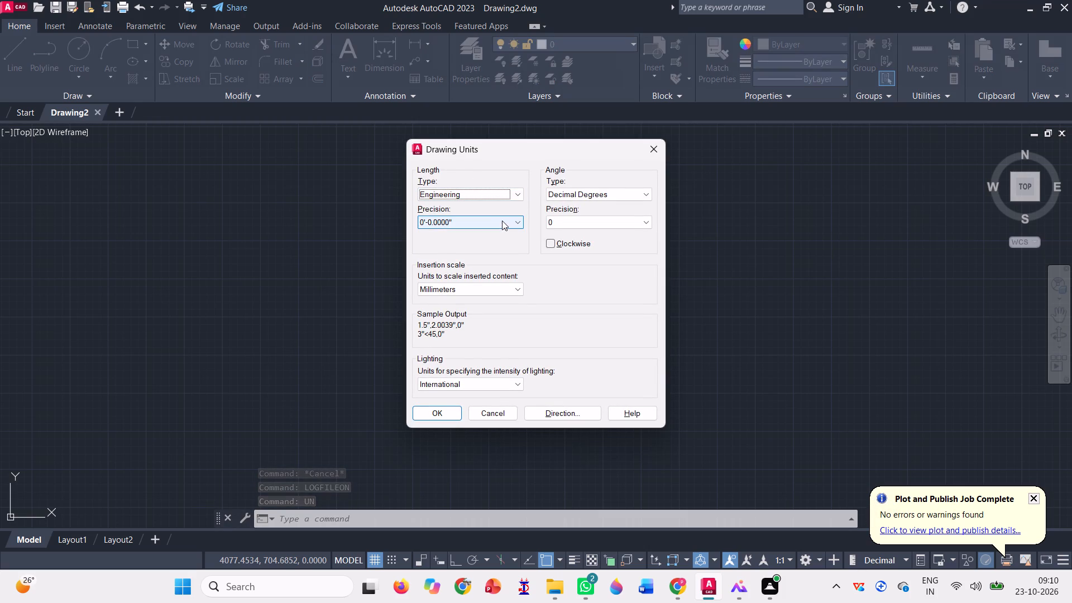
click(502, 219)
click(471, 243)
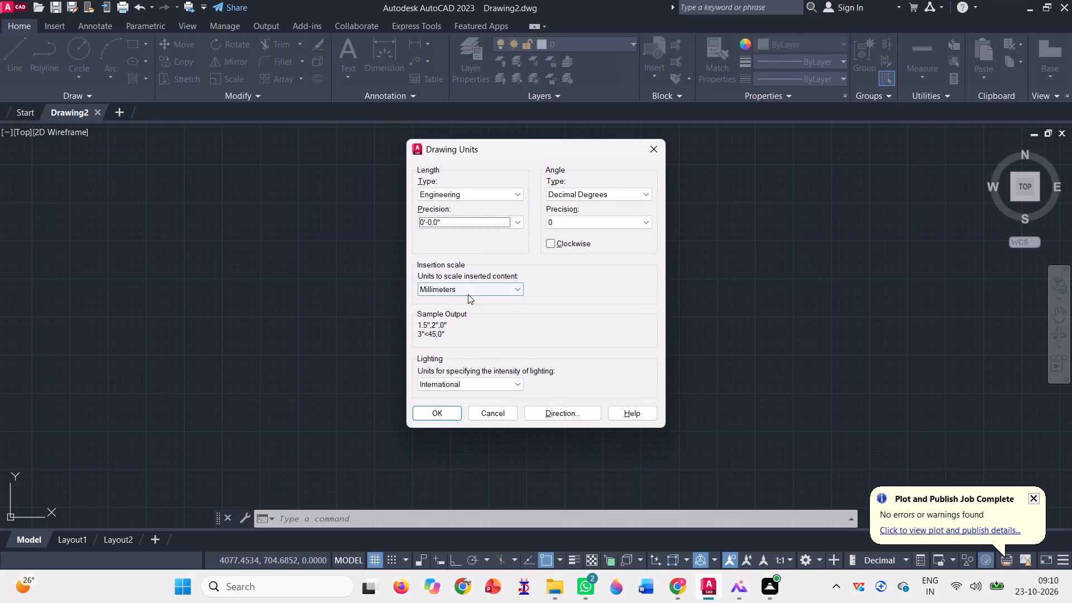
click(468, 293)
click(465, 315)
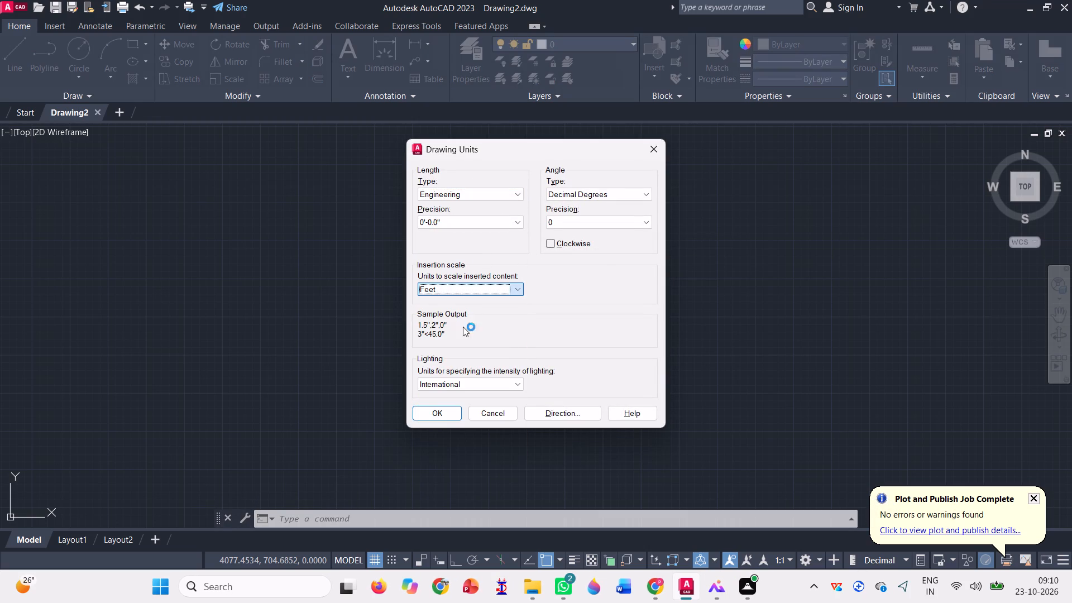
click(431, 413)
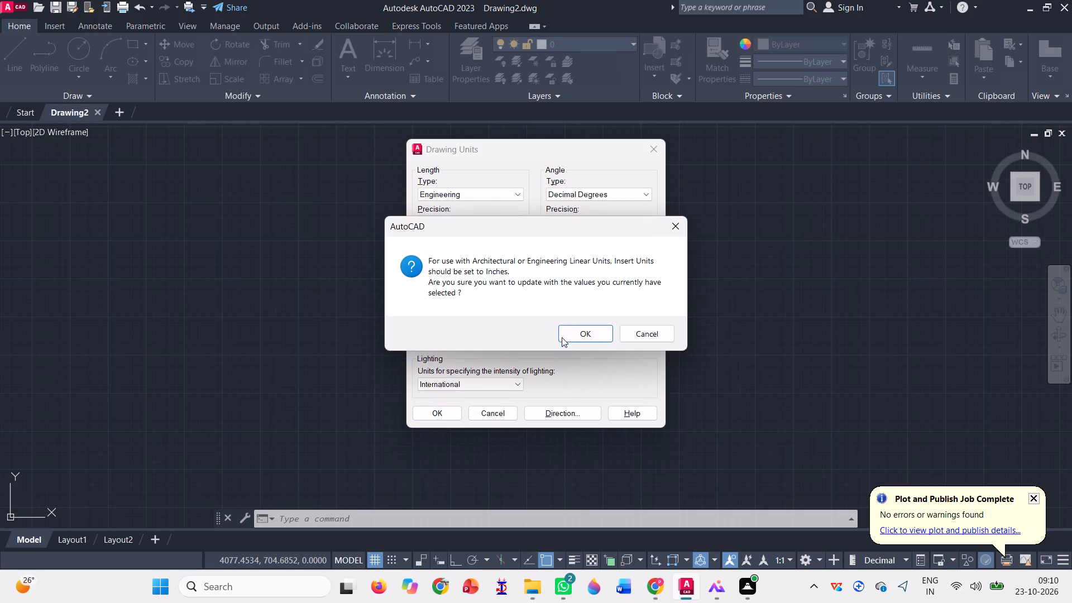
click(585, 334)
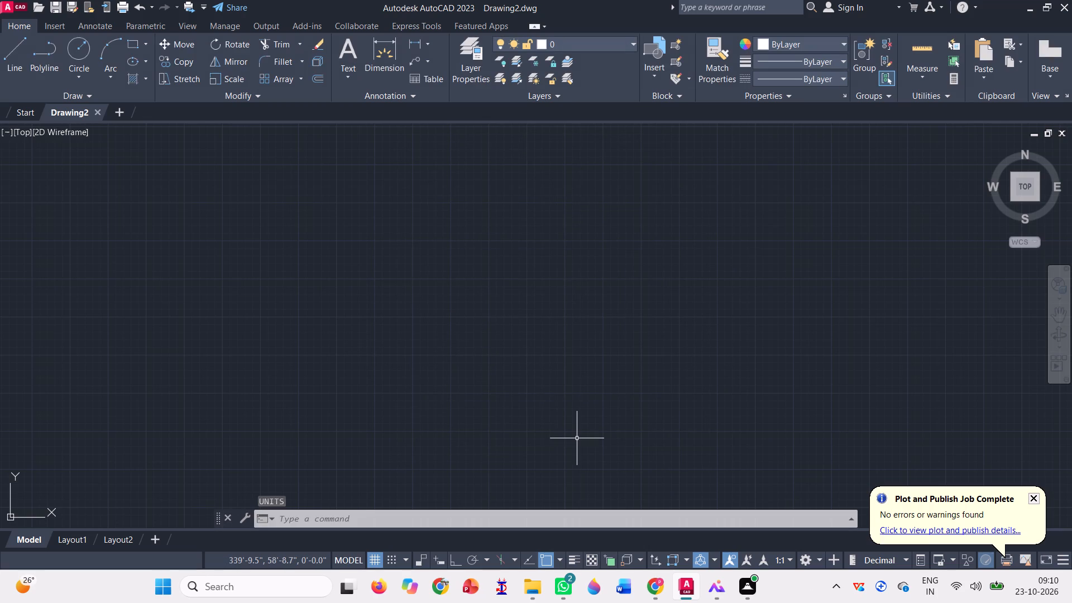
Modify the Standard dimension style to Engineering units with 0'-0.0" precision and make it the current style.
text(dim)
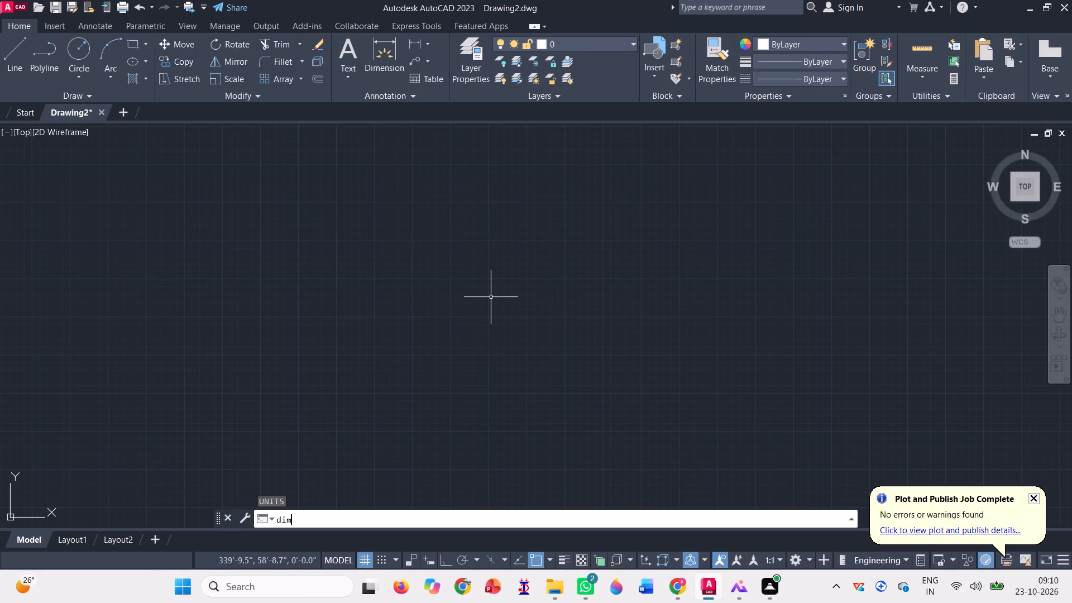
key(s)
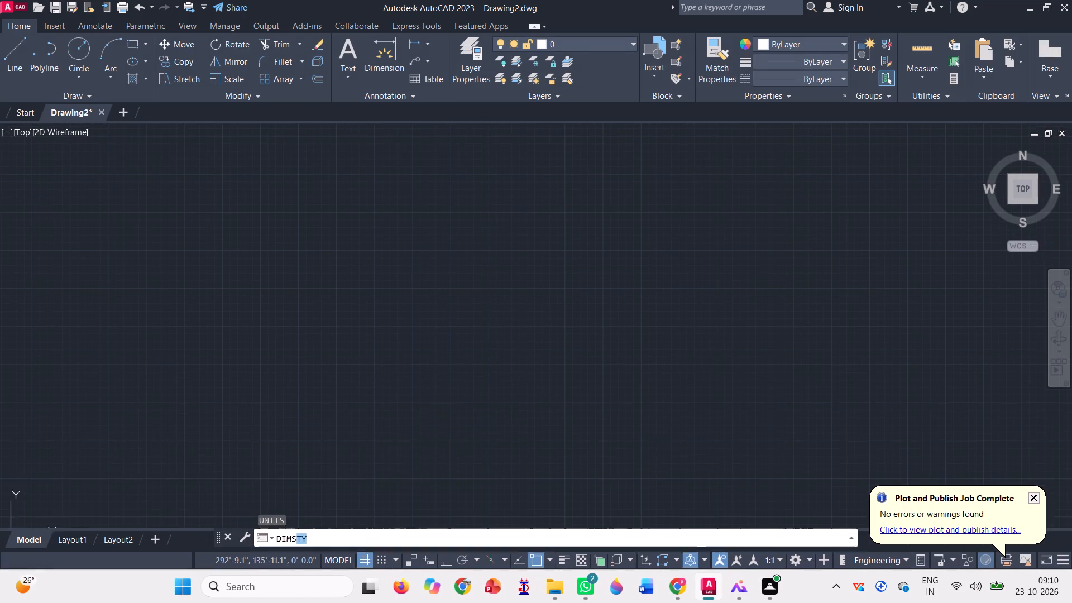
key(Return)
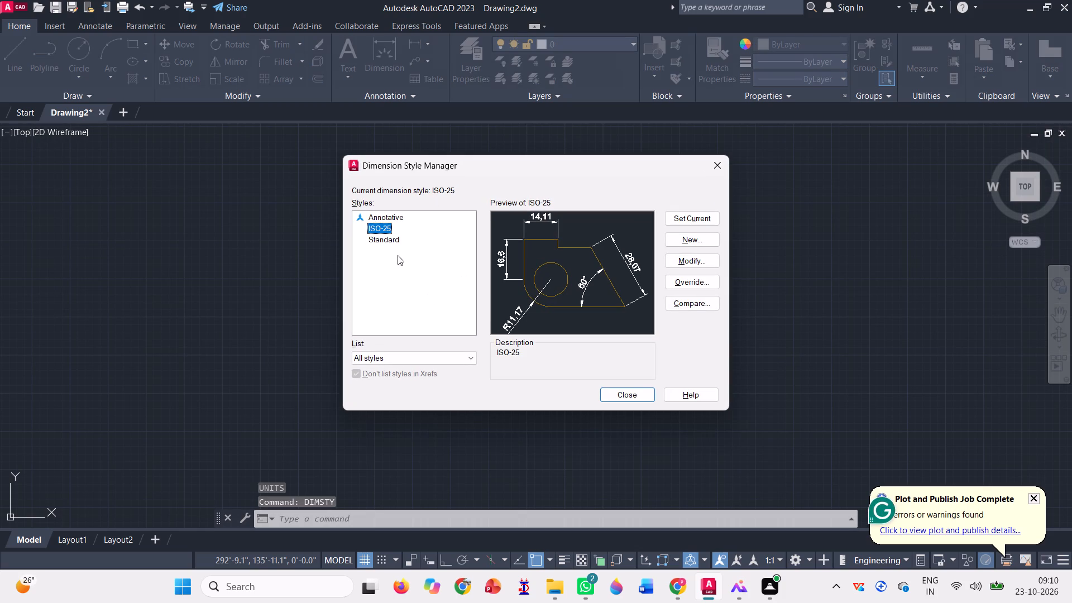
click(398, 240)
click(690, 260)
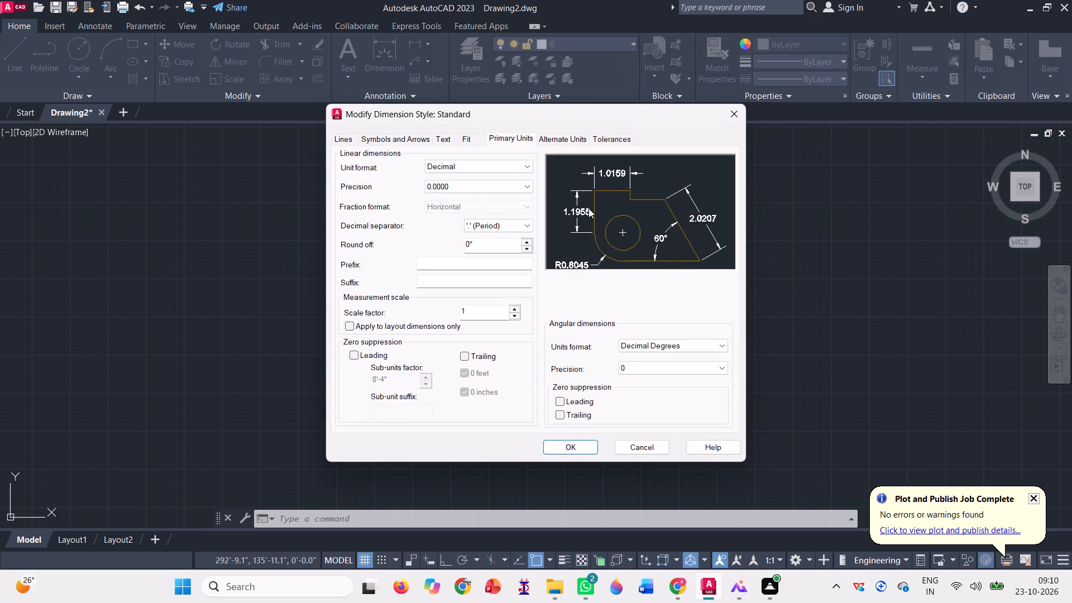
click(508, 162)
click(501, 197)
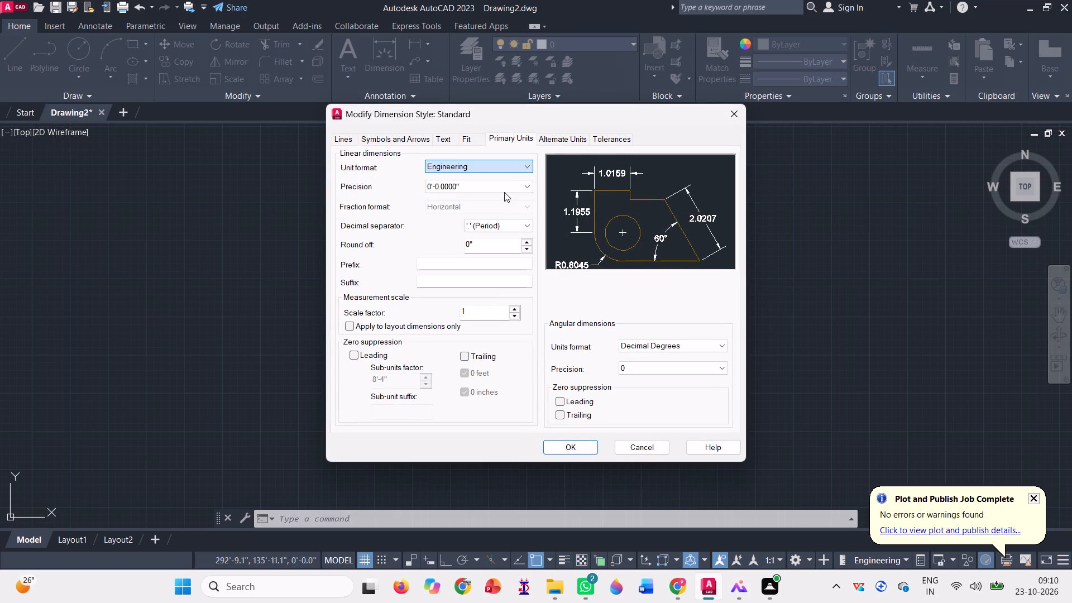
click(505, 188)
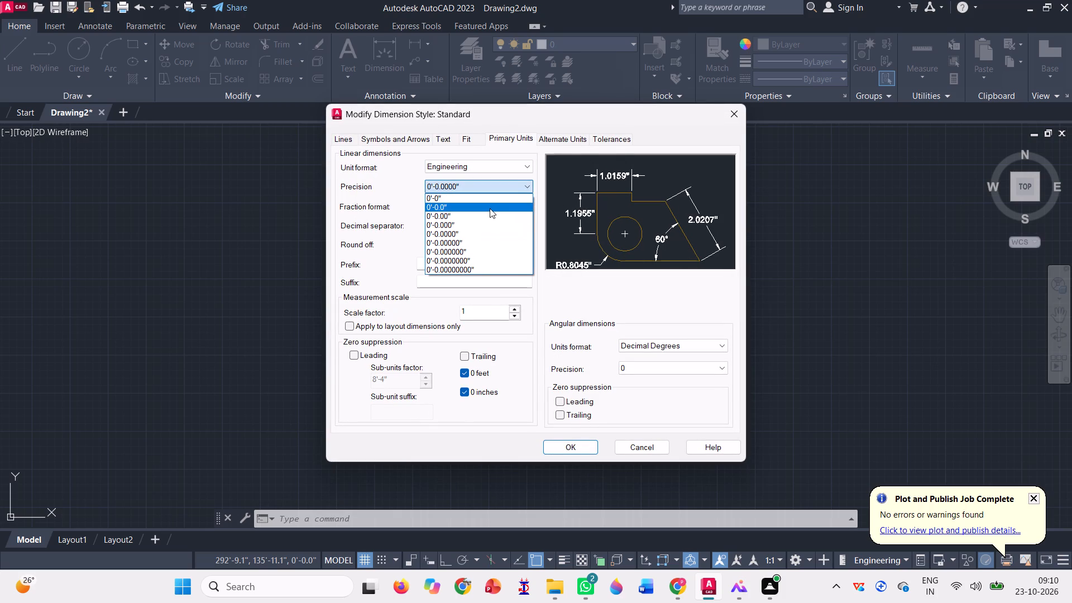
click(490, 208)
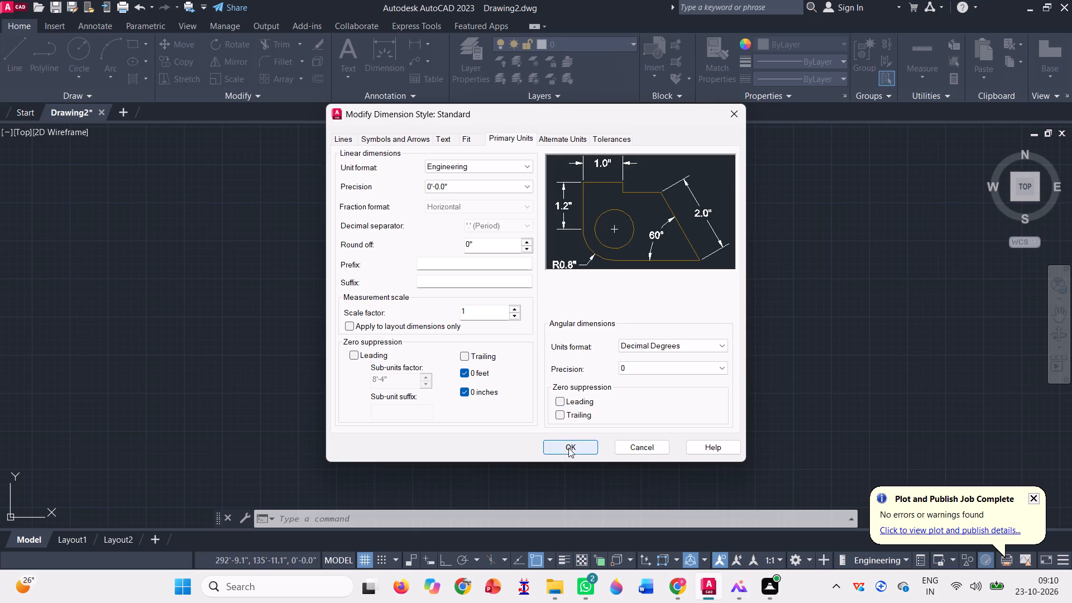
click(568, 447)
click(711, 217)
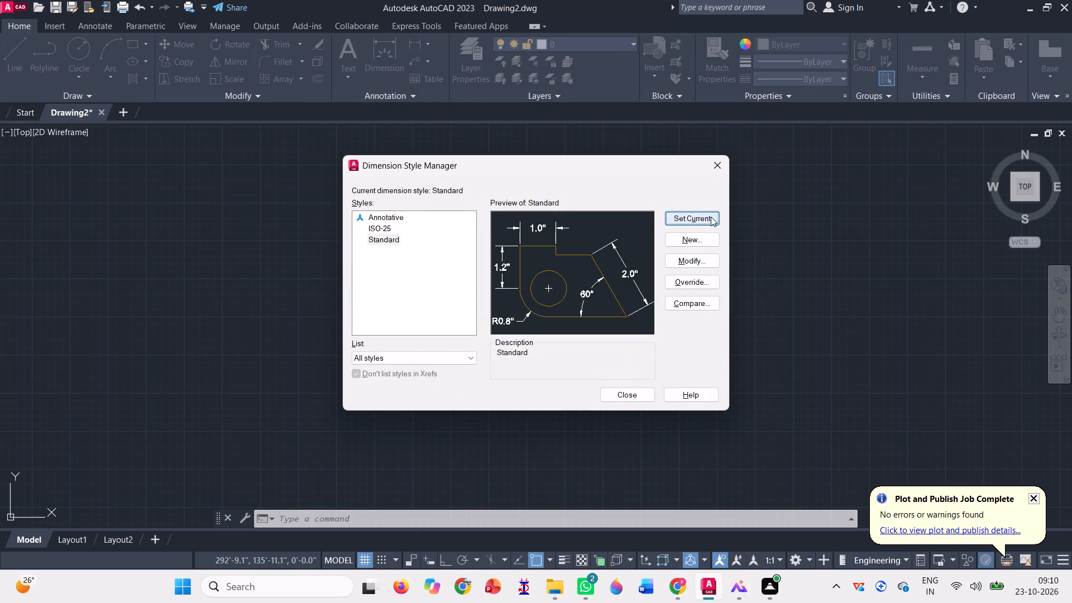
click(711, 217)
click(619, 395)
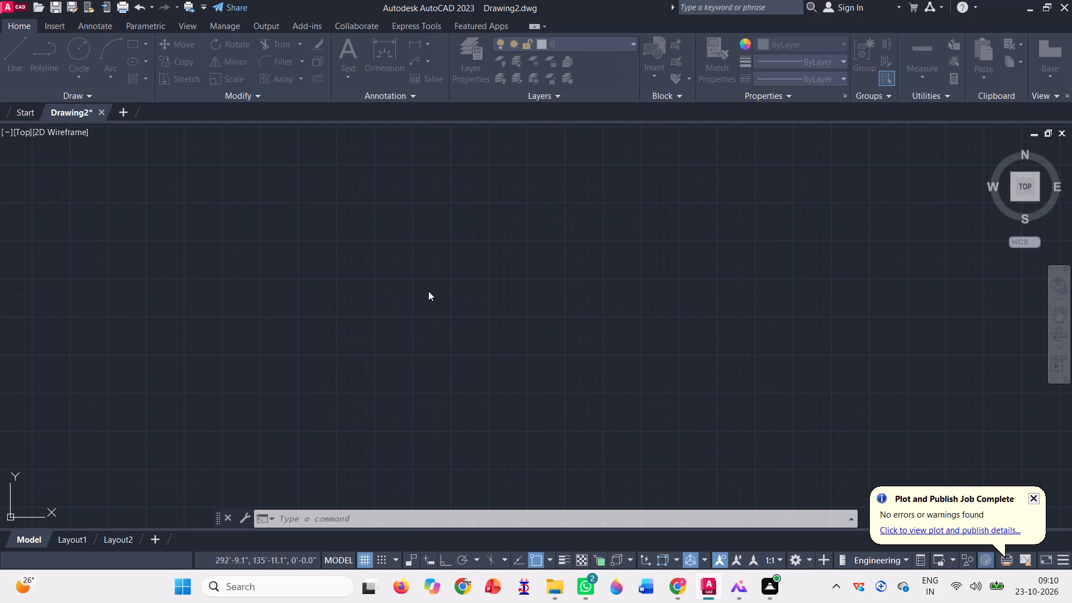
With Ortho on, draw a 12" vertical line upward, continued by a horizontal line about 32' long to the right.
key(l)
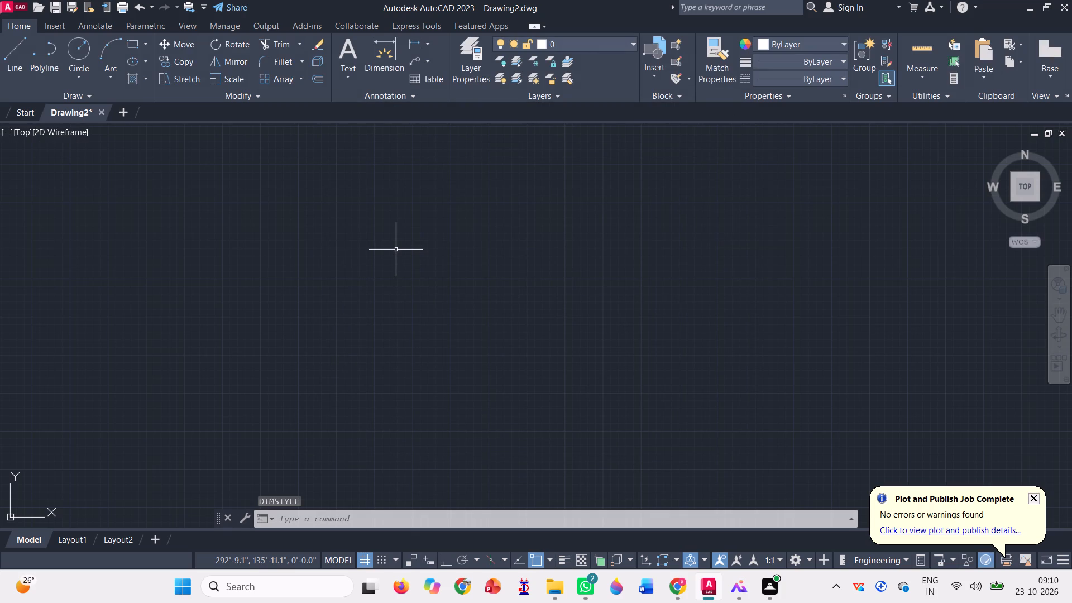
key(Return)
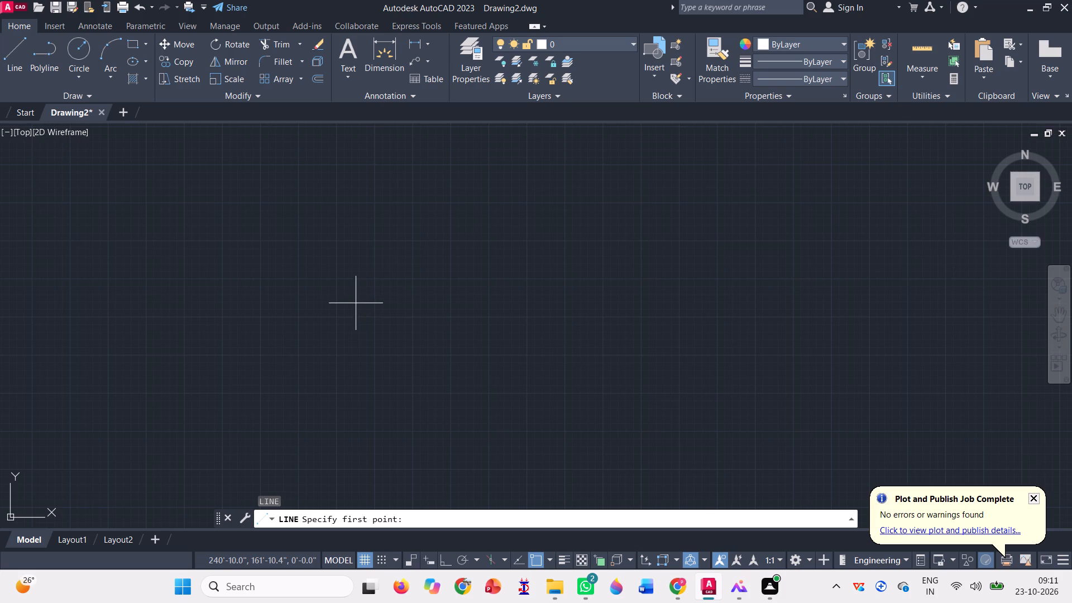
click(320, 346)
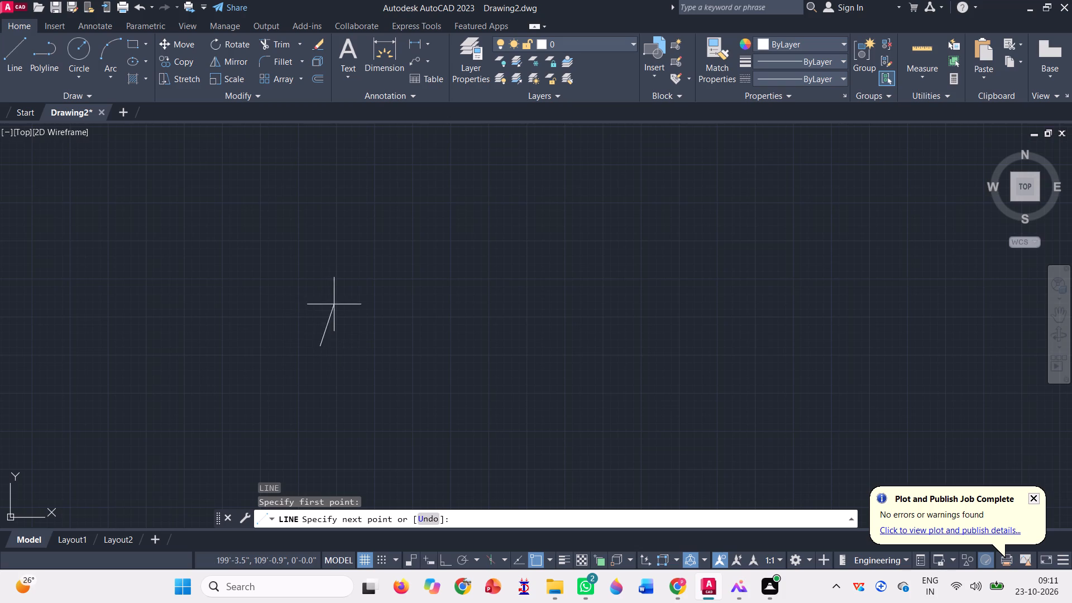
key(F8)
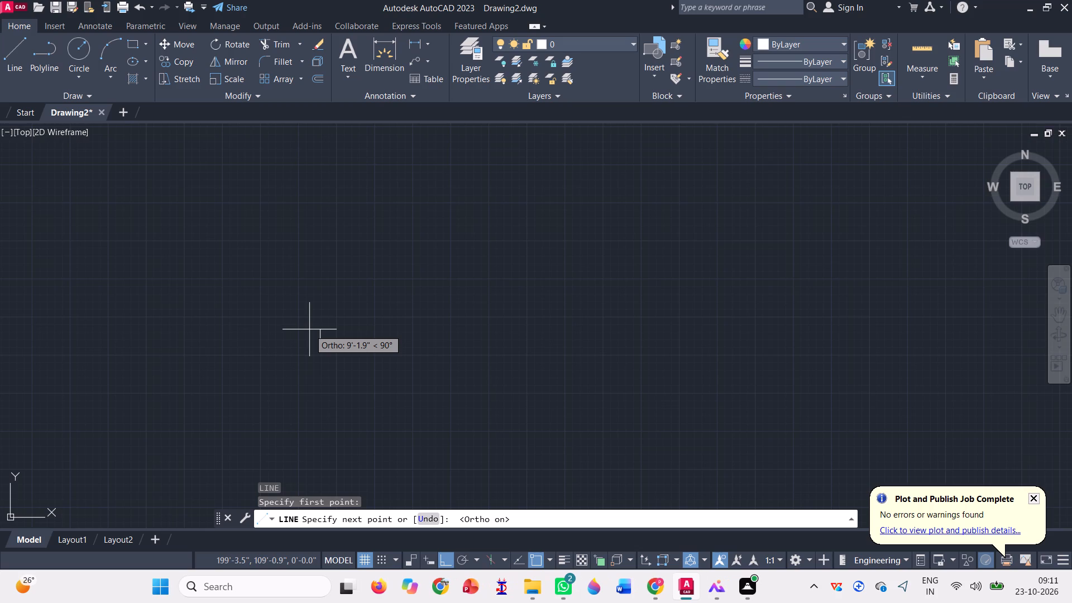
text(12)
key(shift+quotedbl)
key(Return)
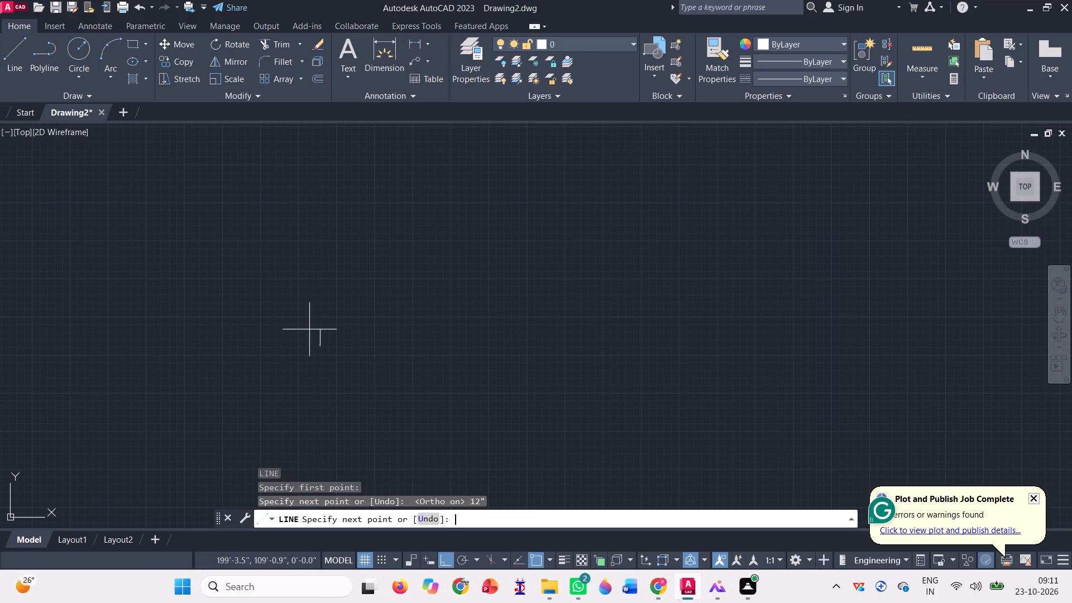
scroll(308, 329, down, 1)
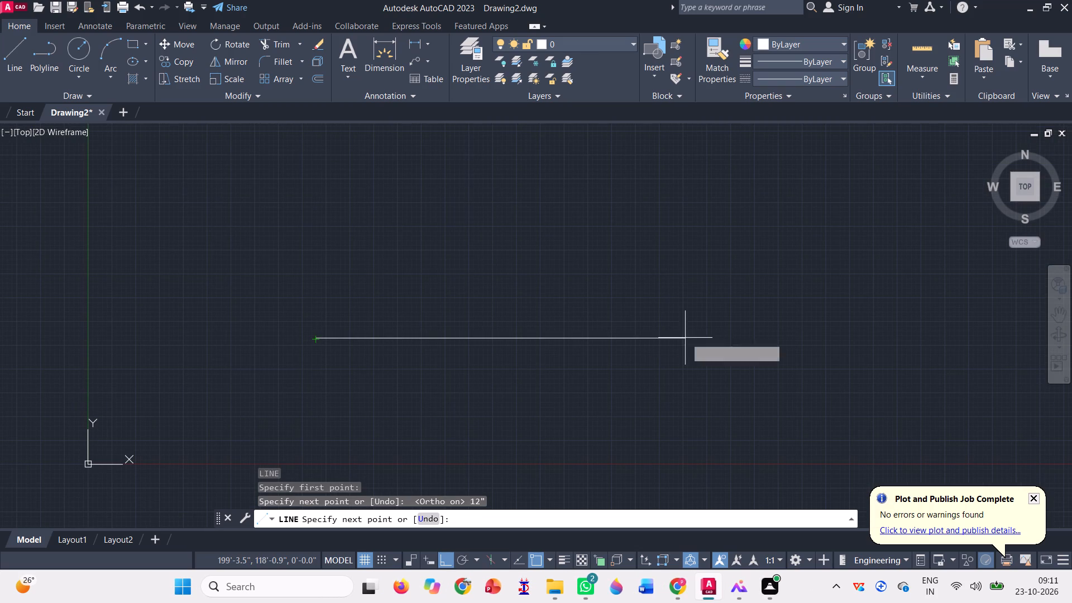
scroll(295, 361, up, 3)
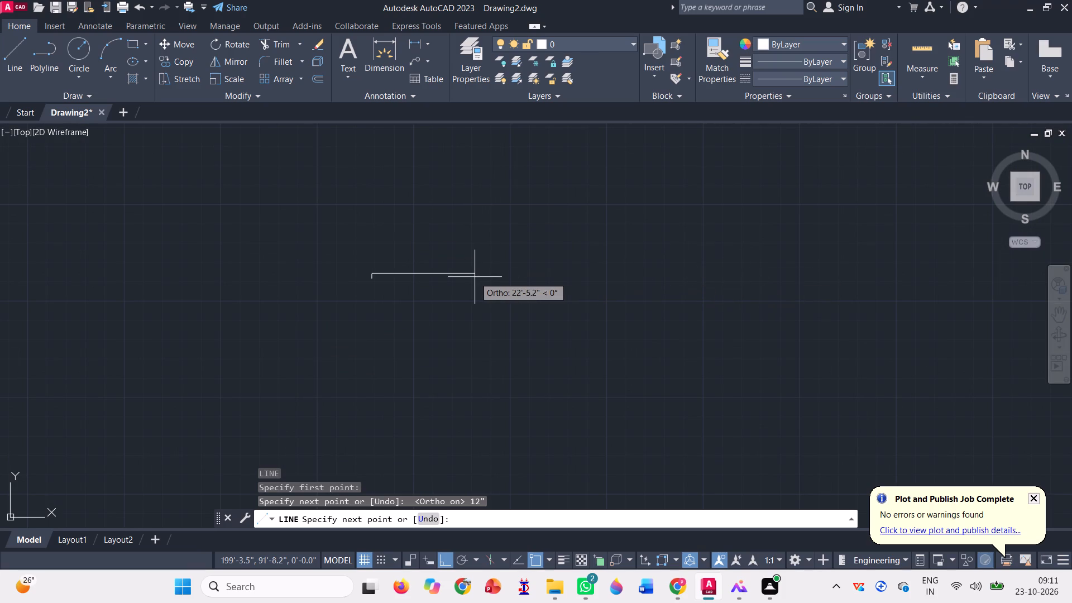
click(521, 272)
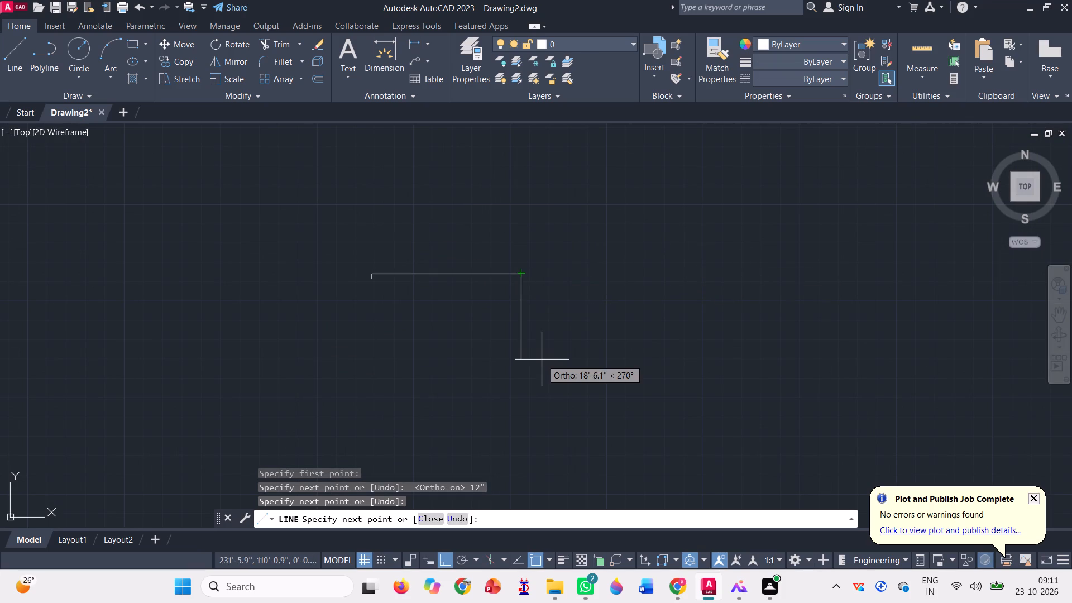
key(space)
Draw a horizontal line about 33' long to the right from the lower end of the 12" vertical line.
text(l)
key(Return)
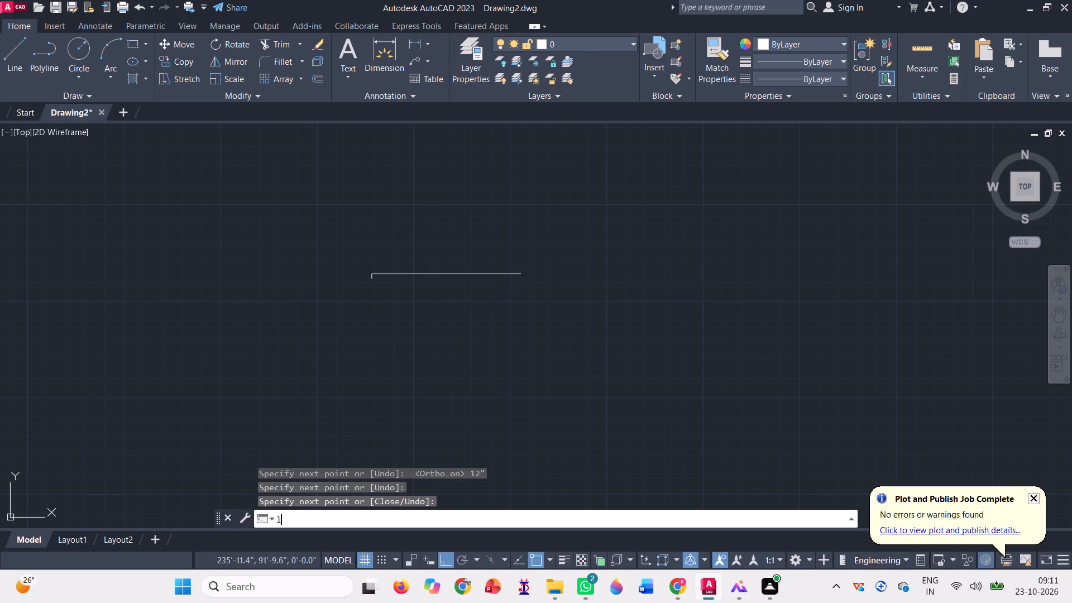
scroll(374, 288, up, 3)
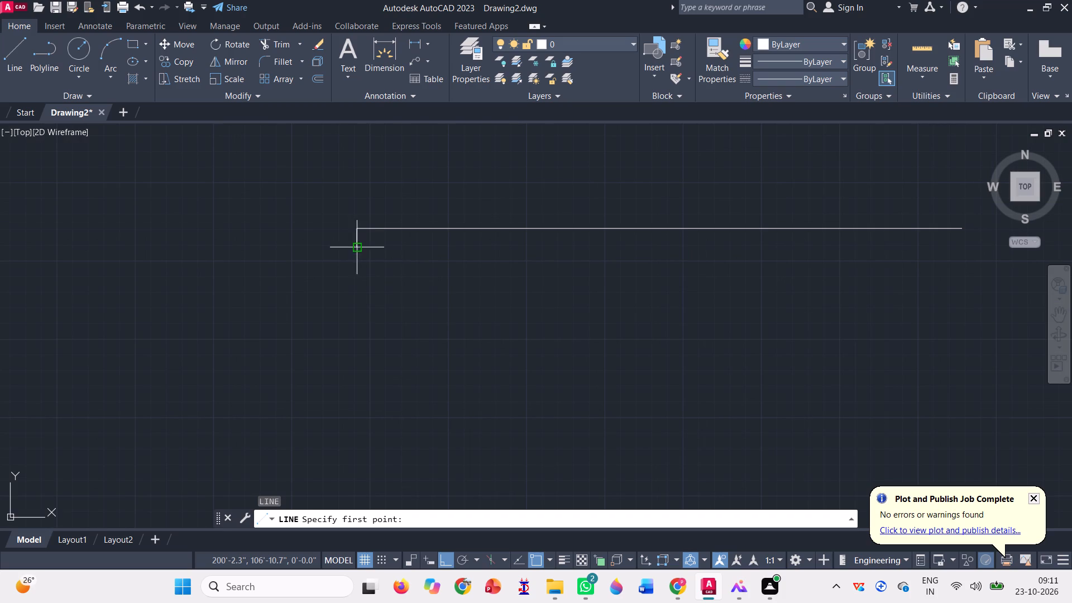
click(354, 250)
scroll(274, 298, down, 1)
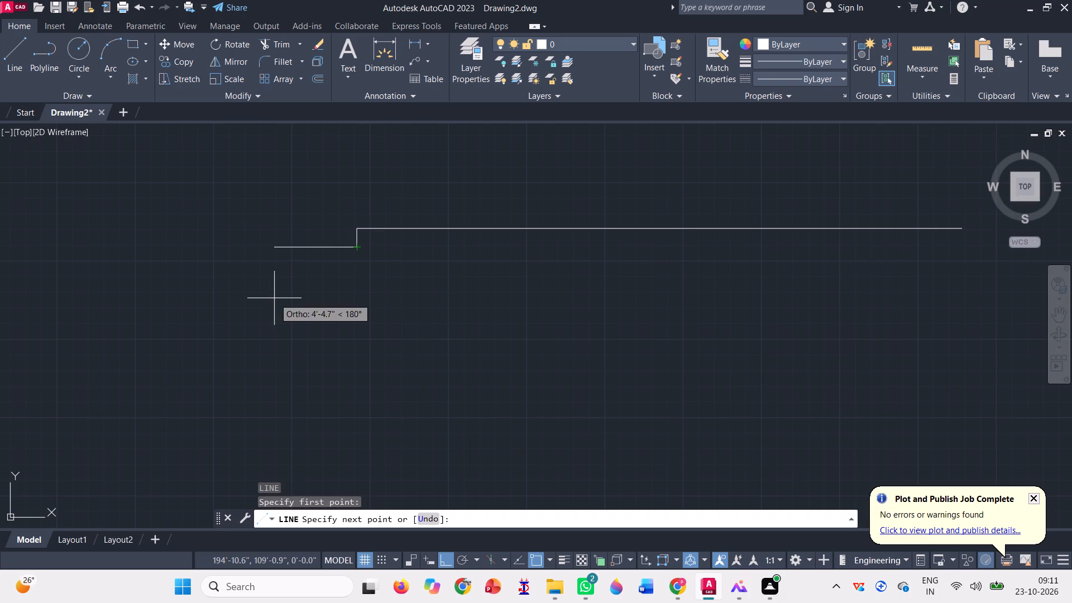
click(719, 269)
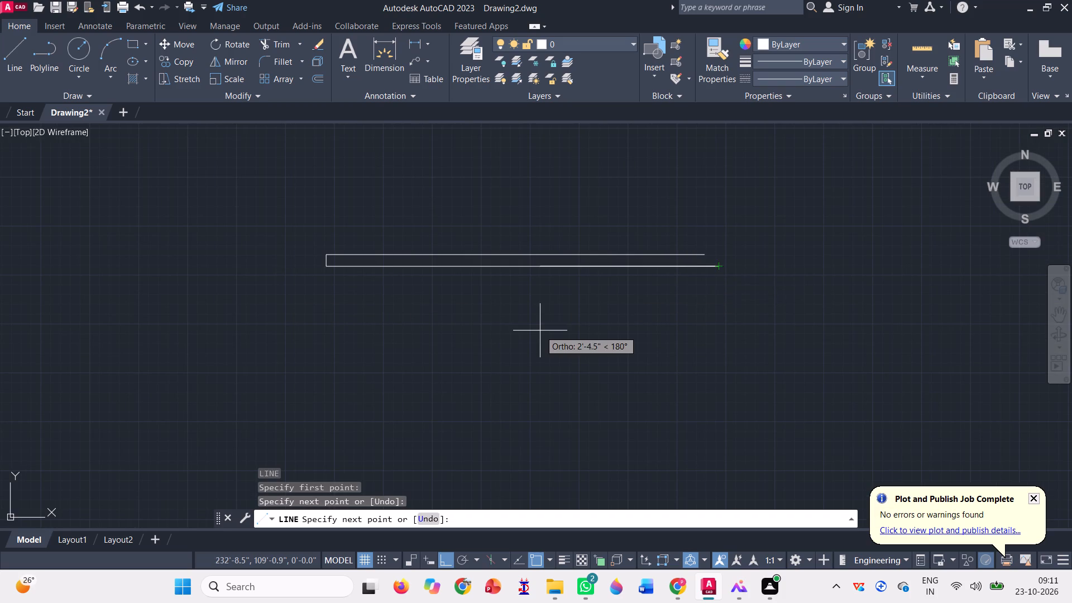
key(space)
From the top of the 12" vertical, draw a 30" line upward, continued by a horizontal line about 34' long to the right.
scroll(542, 380, down, 1)
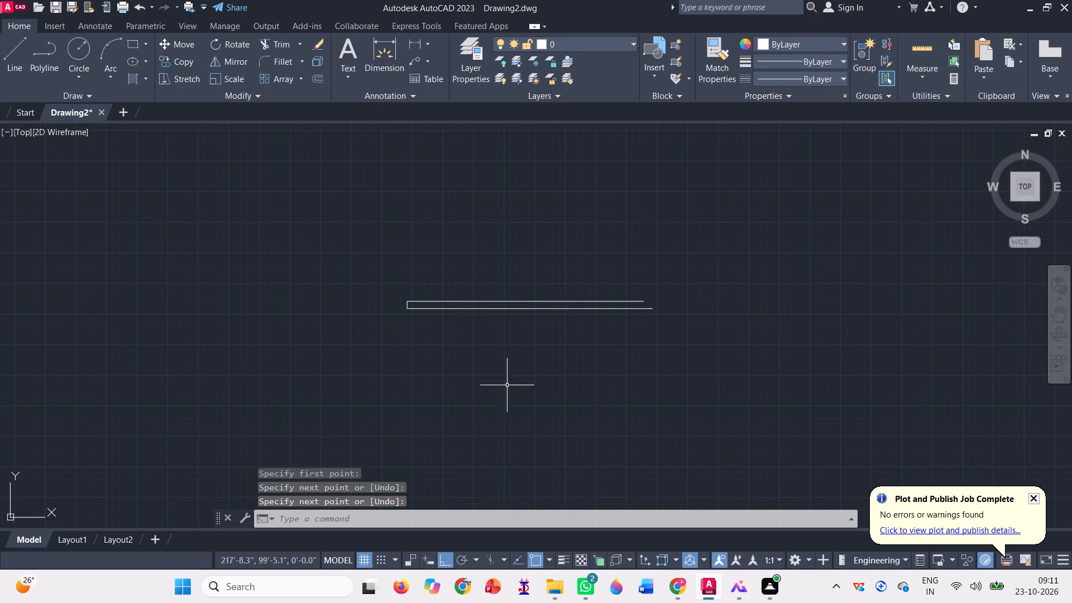
key(l)
key(Return)
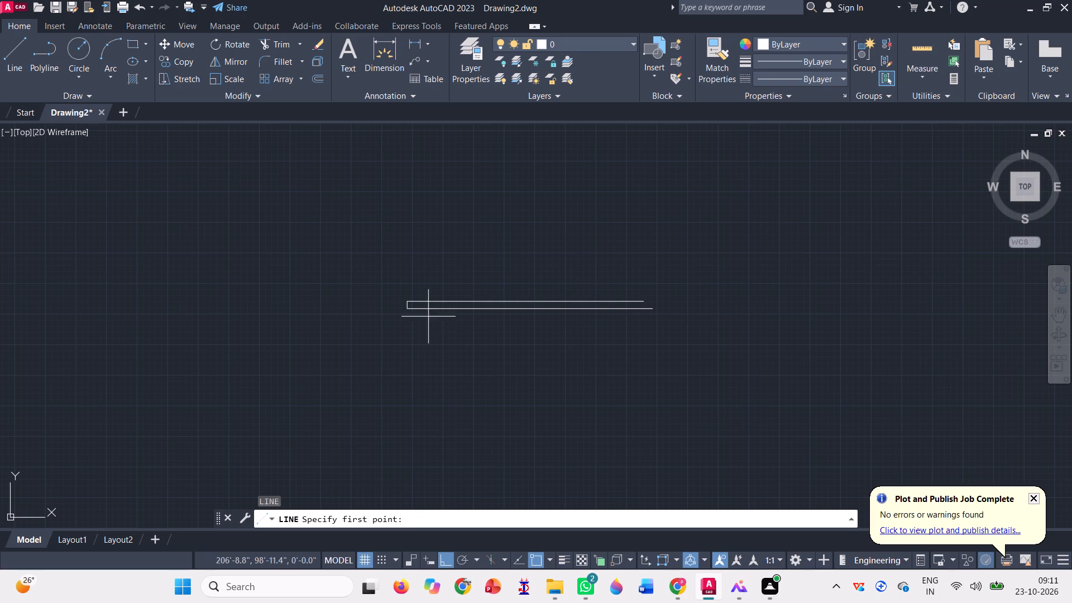
click(406, 298)
text(30")
key(Return)
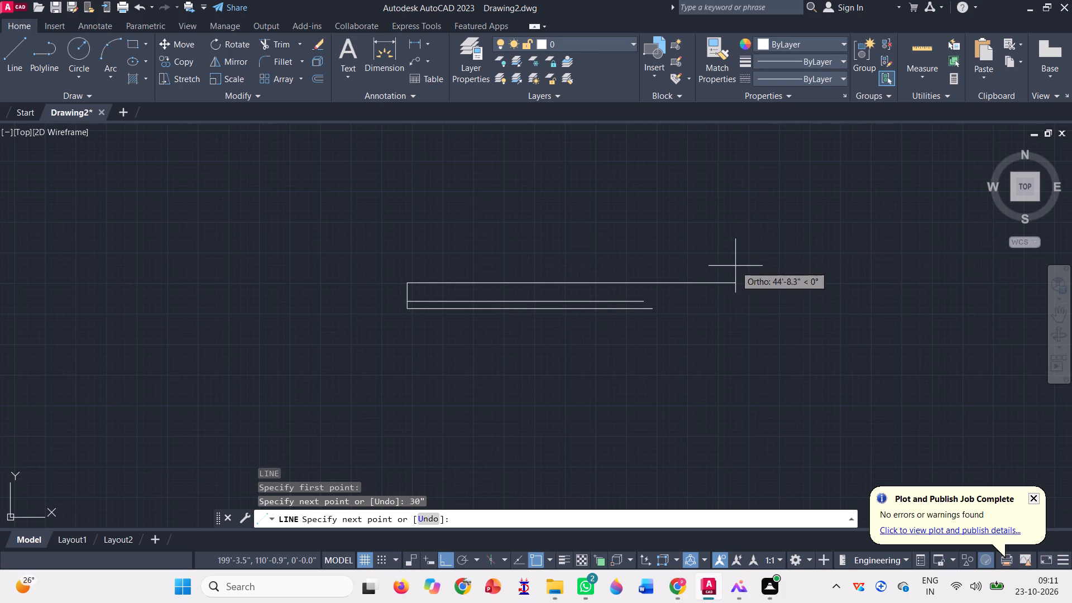
click(658, 279)
key(space)
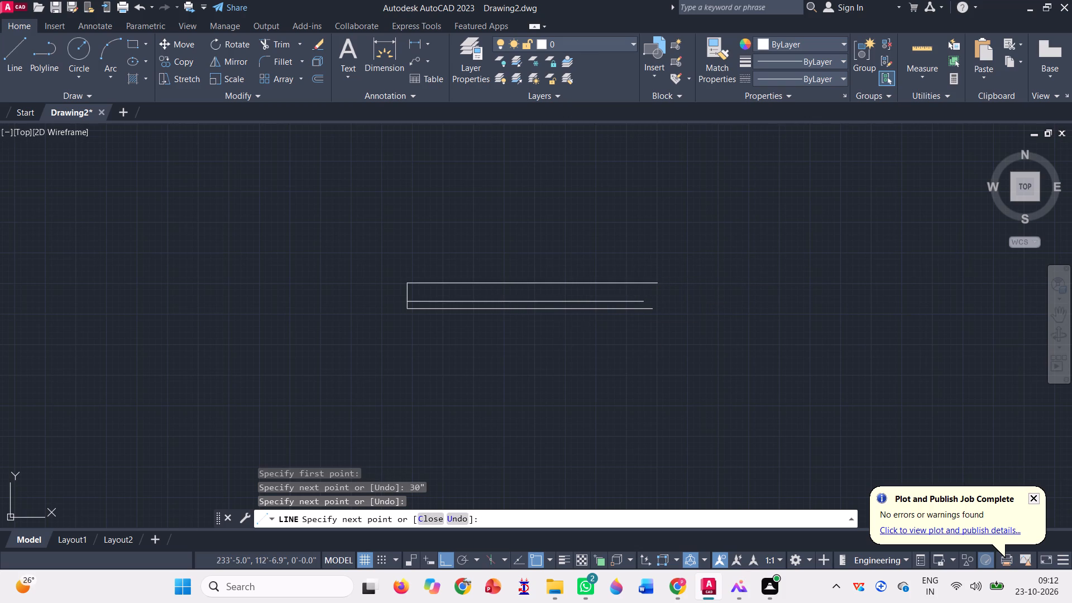
From the left end of the top horizontal line, draw a 132" line upward, continued by a horizontal line about 32.5' long to the right.
scroll(418, 199, up, 1)
key(l)
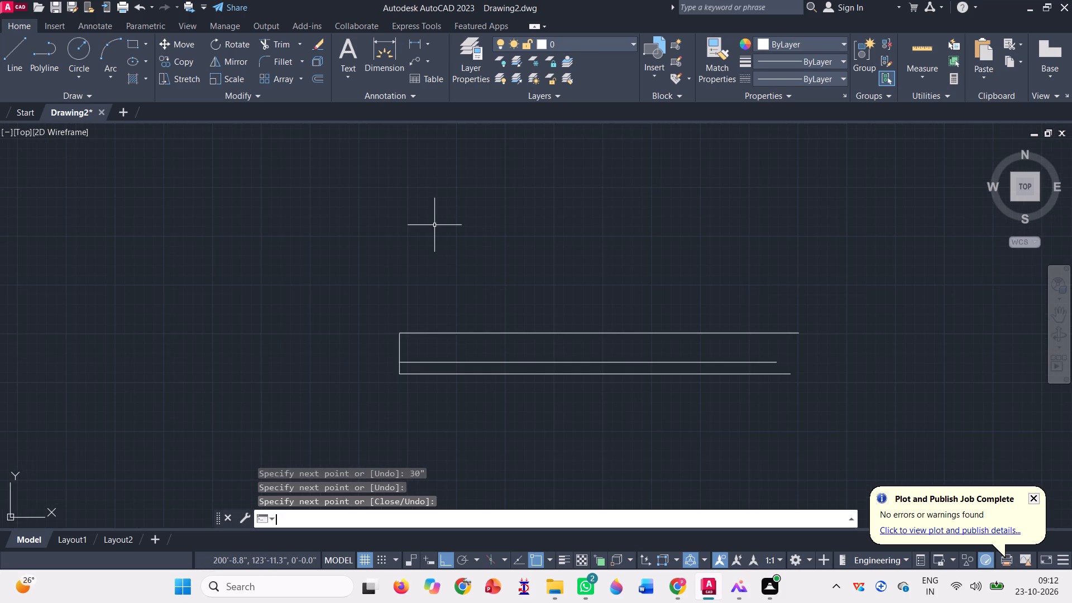
key(Return)
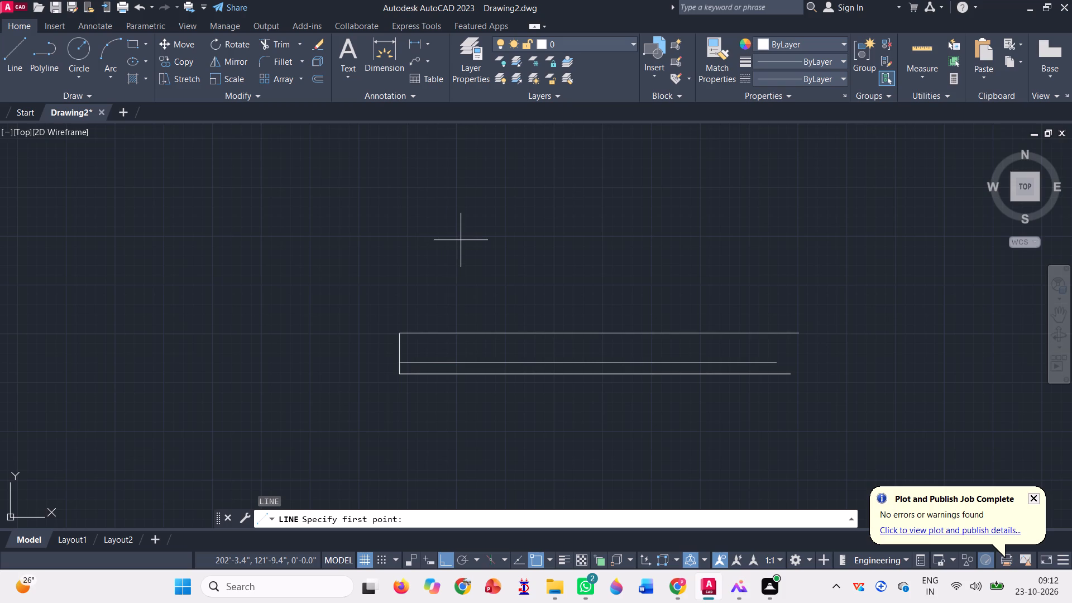
click(397, 333)
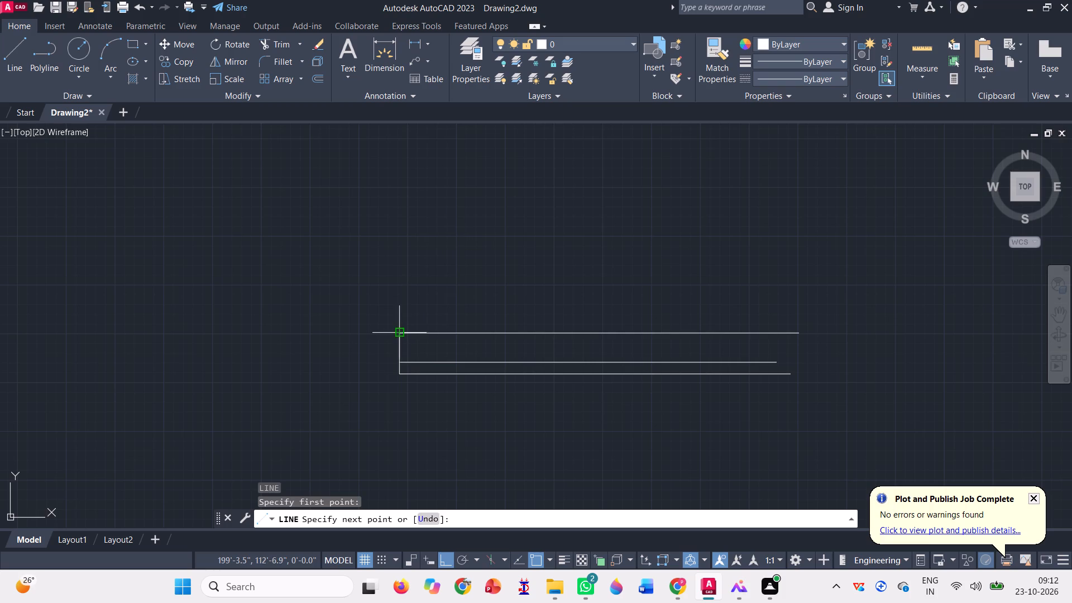
text(132")
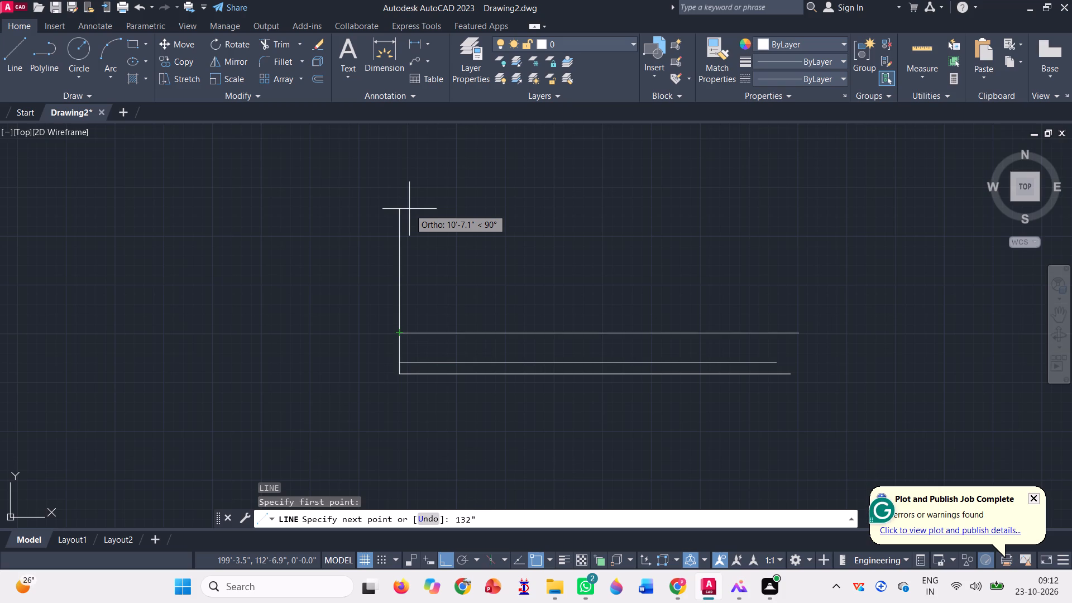
key(Return)
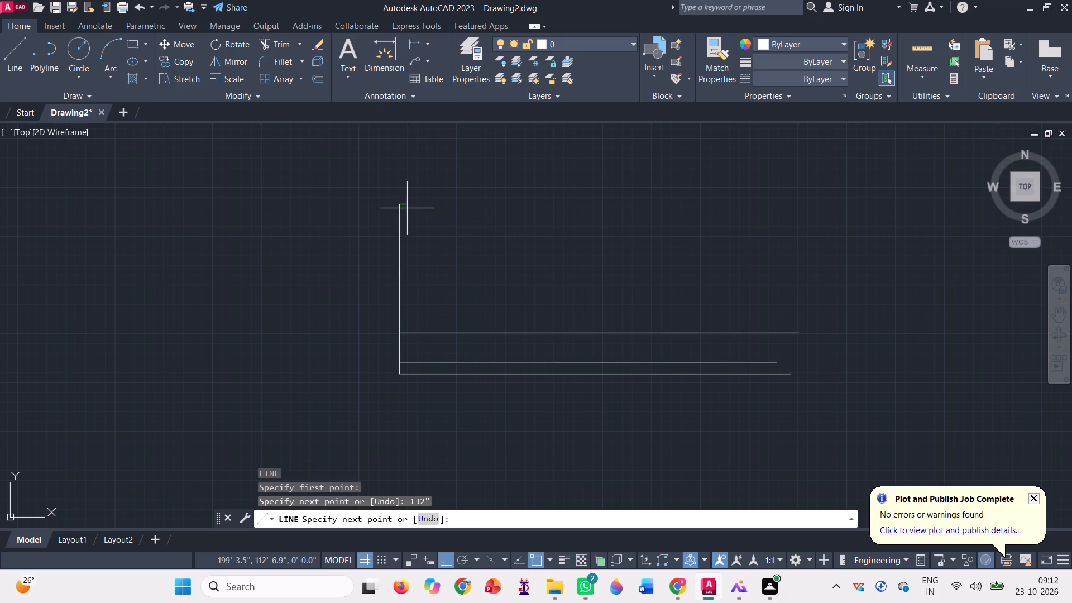
click(781, 210)
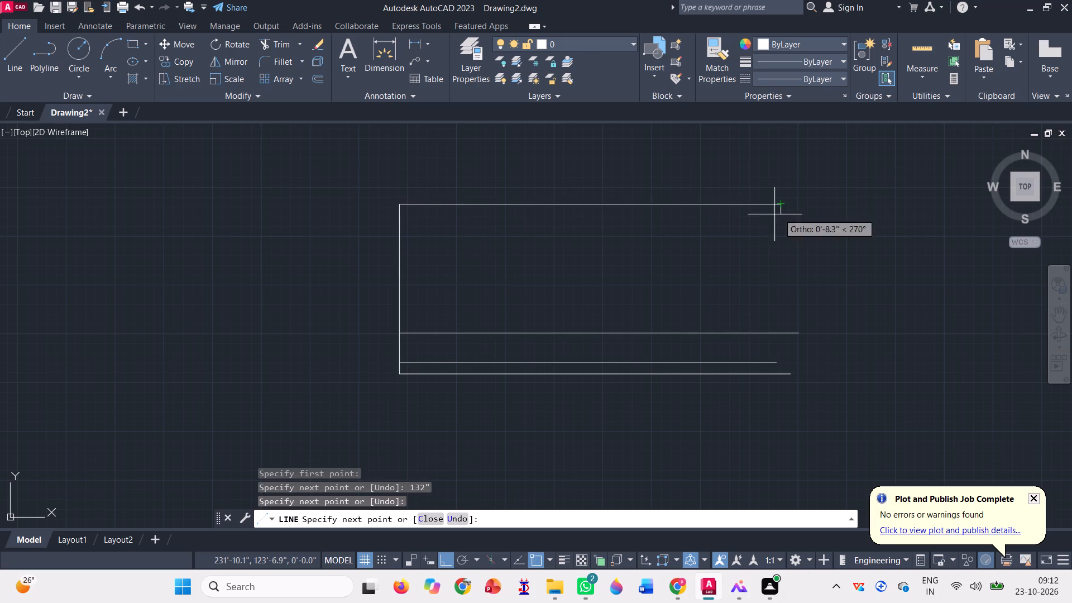
scroll(435, 357, down, 1)
key(space)
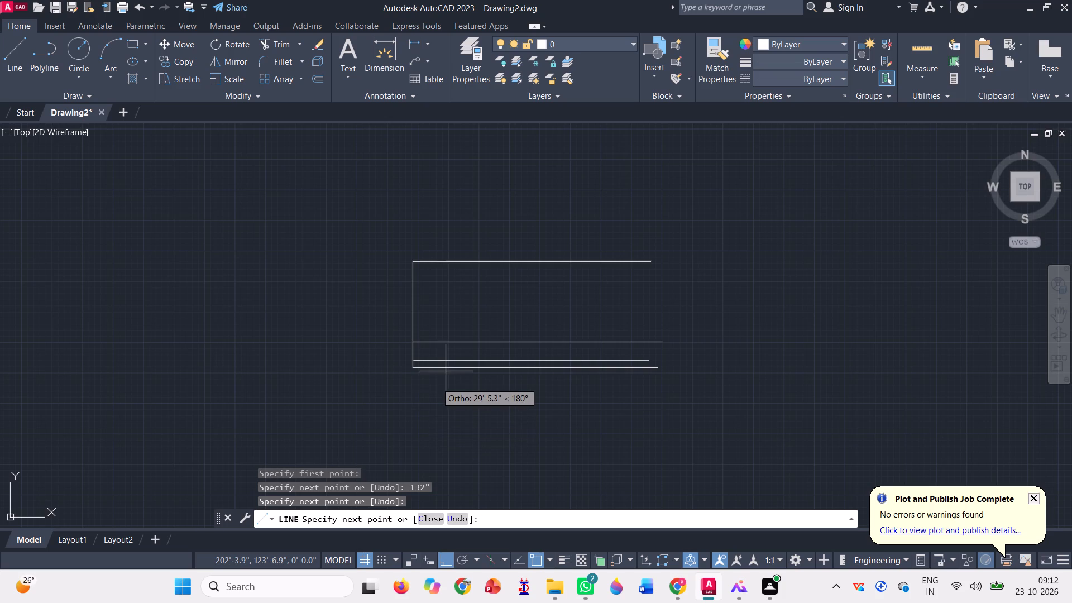
From the top of the 132" vertical, draw a 6" line upward, continued by a horizontal line about 34.5' long to the right.
scroll(398, 188, up, 1)
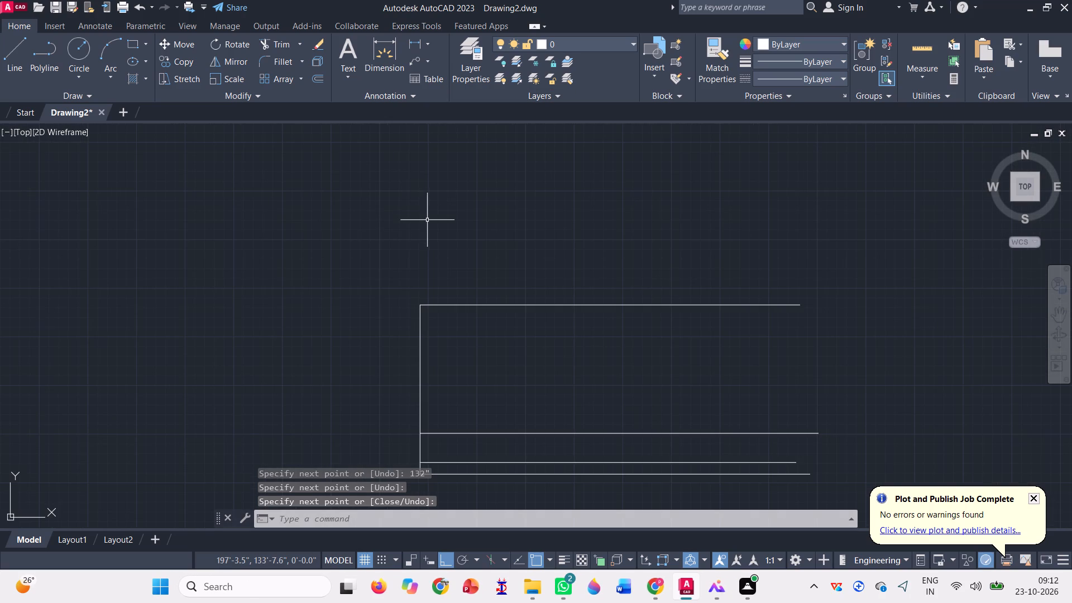
key(l)
key(Return)
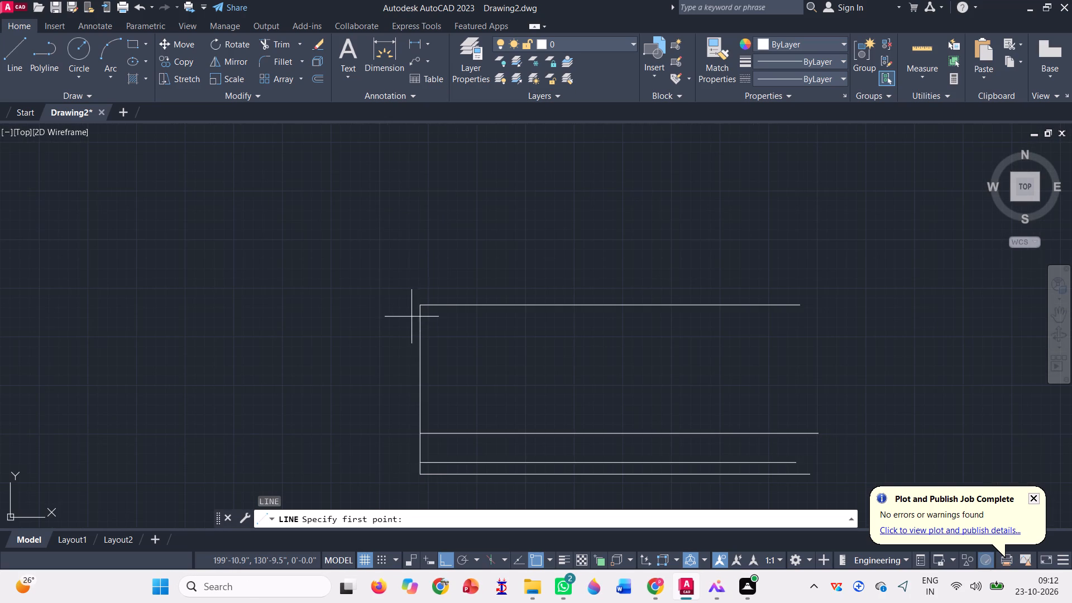
click(419, 308)
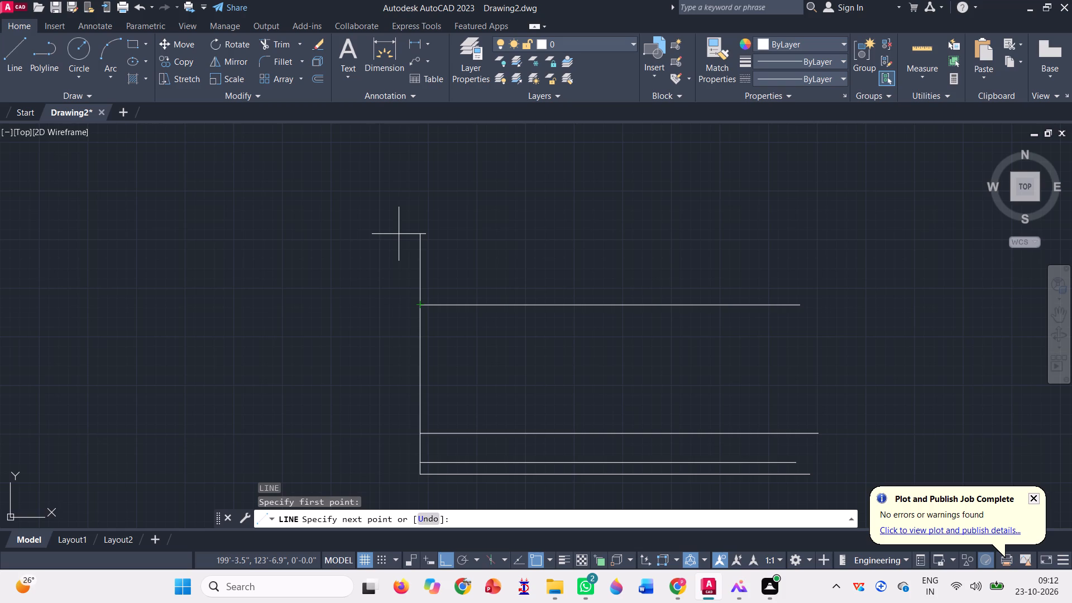
text(6")
key(Return)
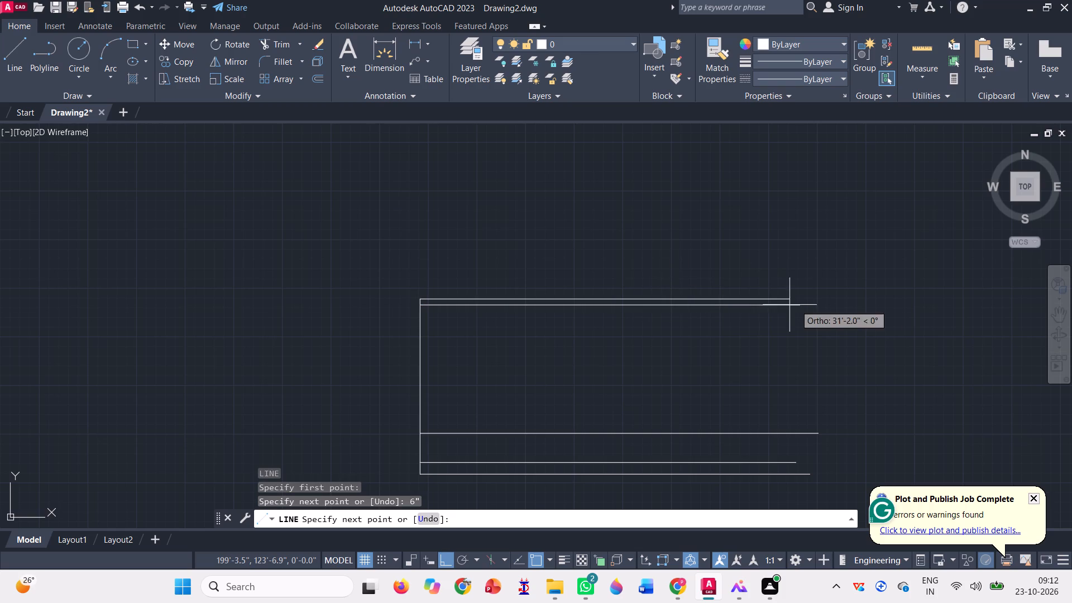
click(825, 296)
key(space)
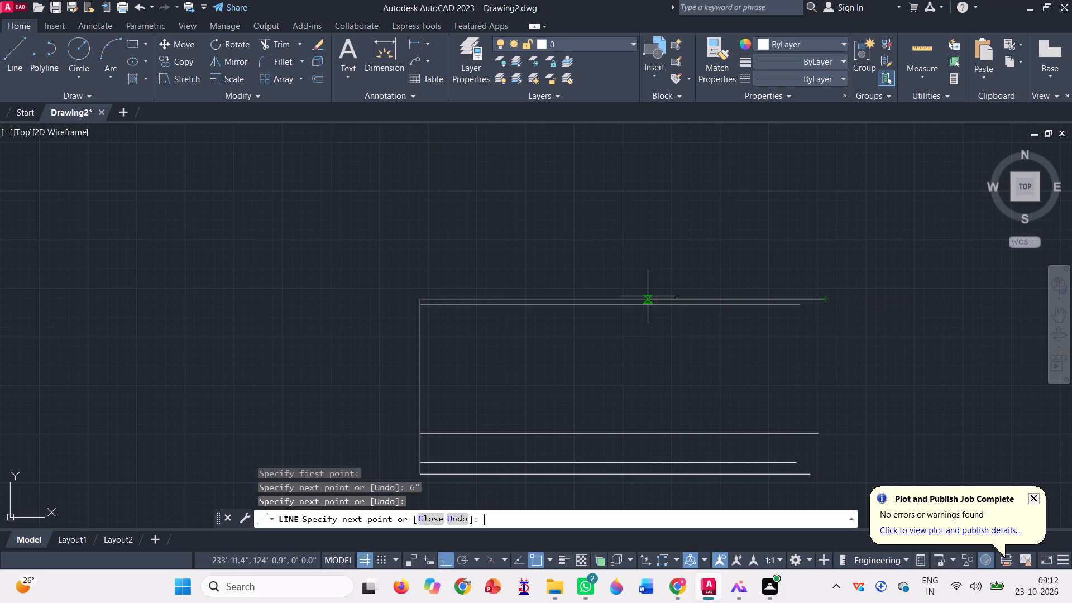
From the top of the 6" vertical, draw a 126" line upward, continued by a horizontal line about 31' long to the right.
key(l)
key(Return)
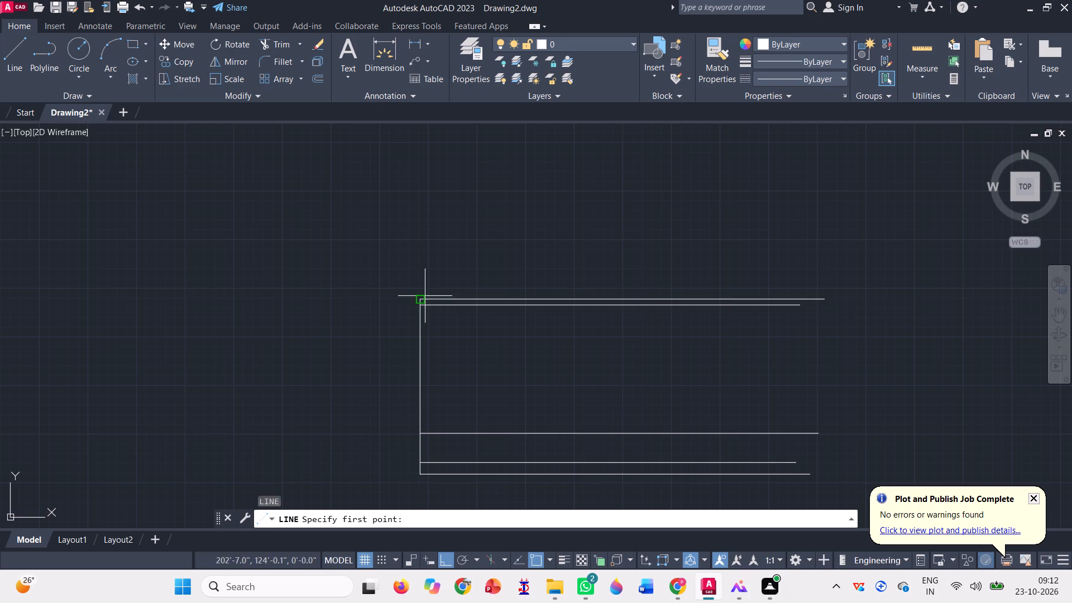
click(418, 299)
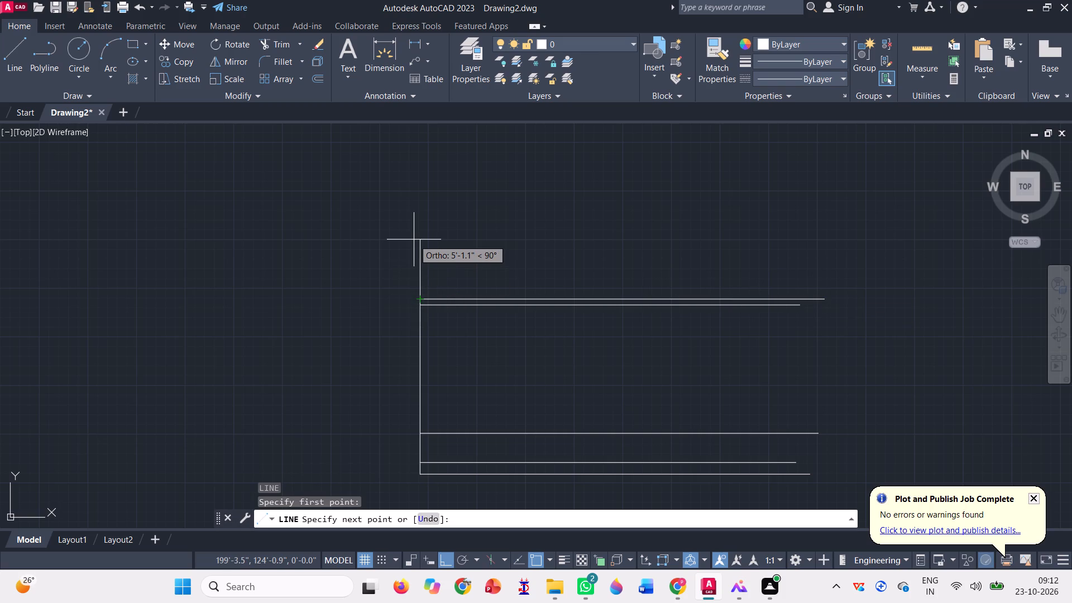
text(126")
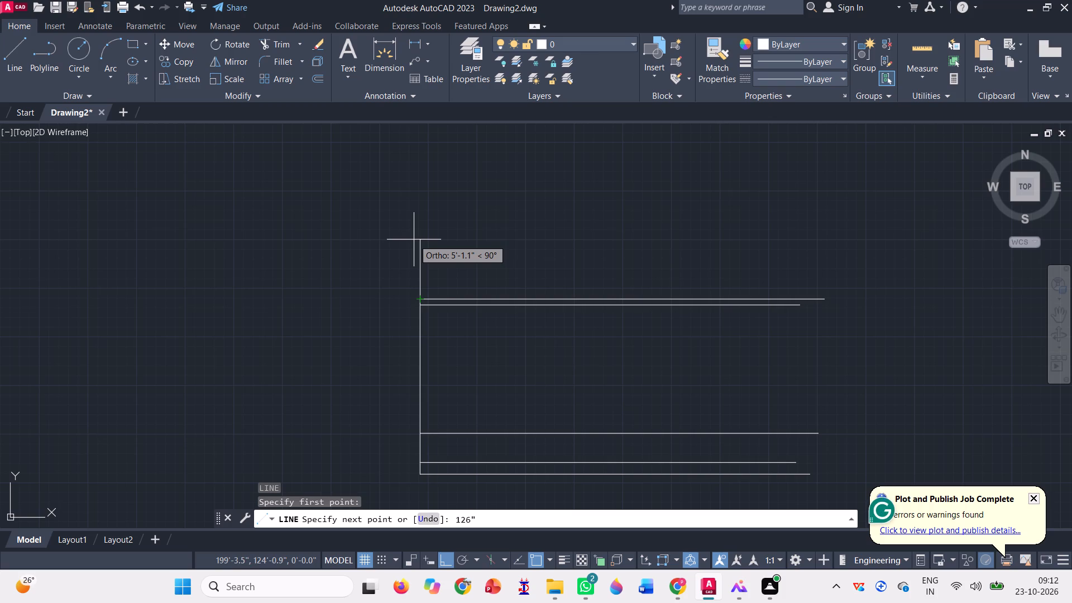
key(Return)
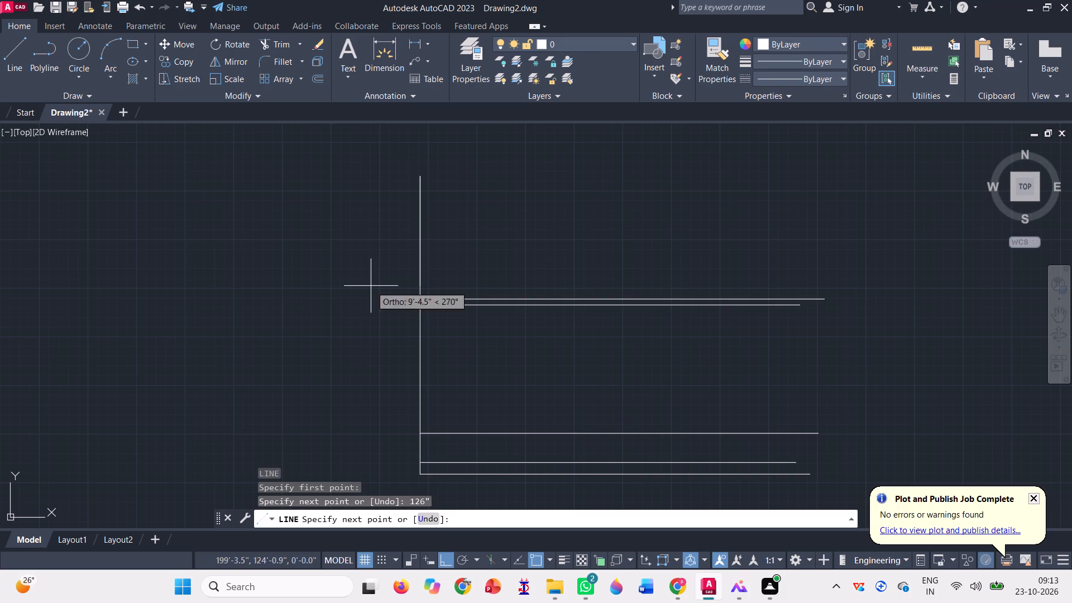
scroll(355, 336, down, 1)
click(620, 244)
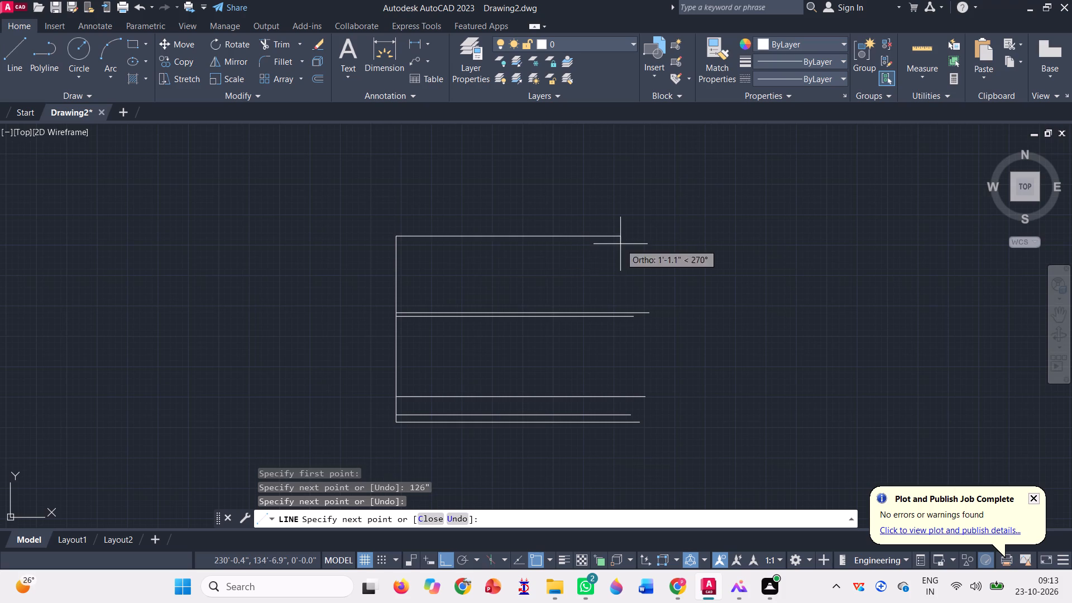
key(space)
From the top of the 126" vertical, draw a 6" line upward, continued by a horizontal line about 32' long to the right.
key(l)
key(Return)
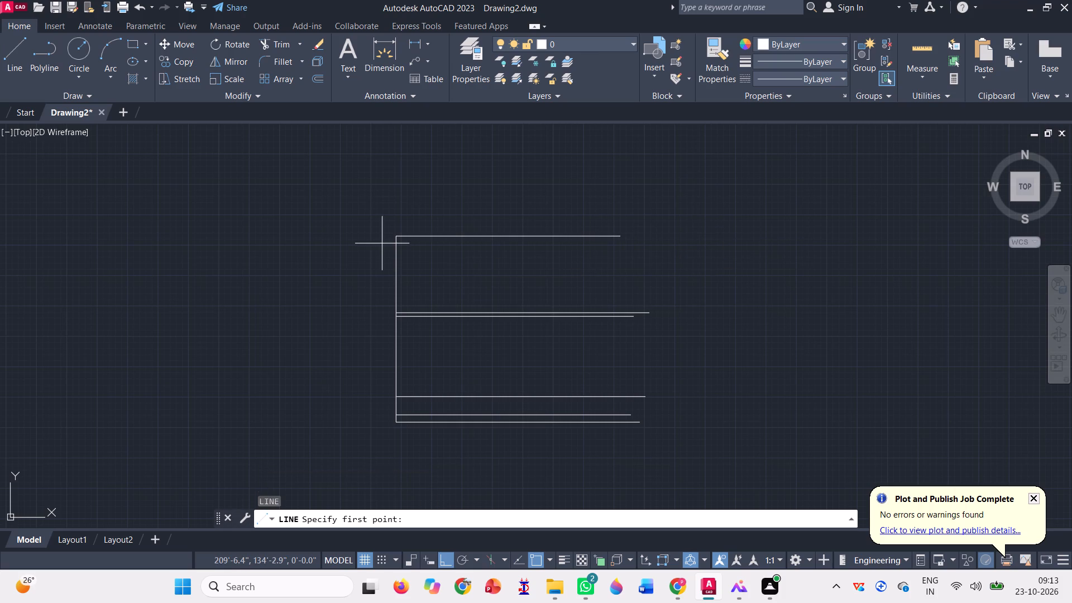
scroll(391, 226, up, 1)
click(401, 242)
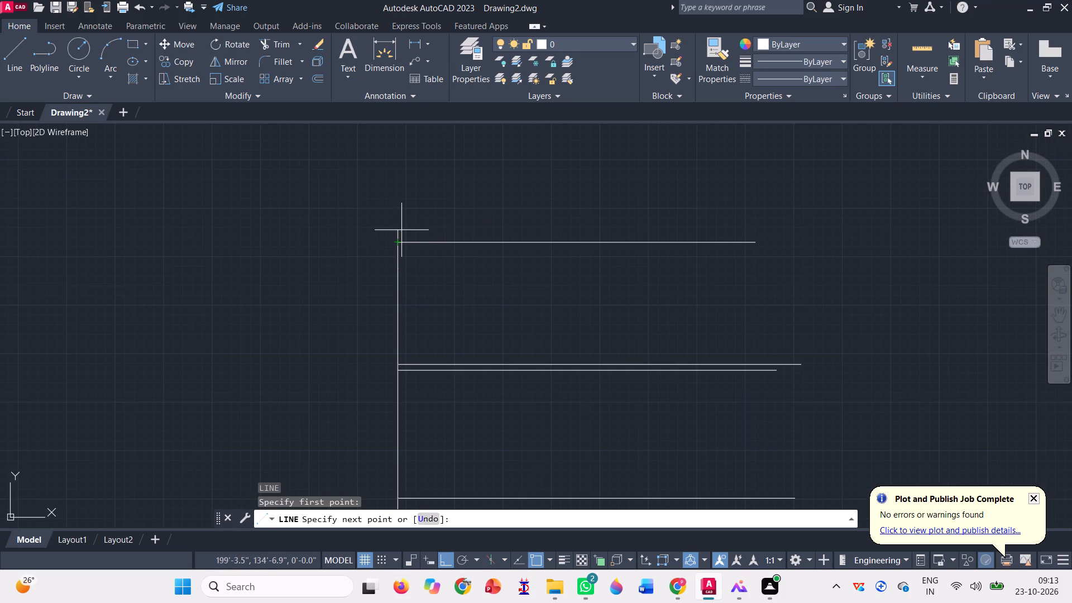
key(0)
key(BackSpace)
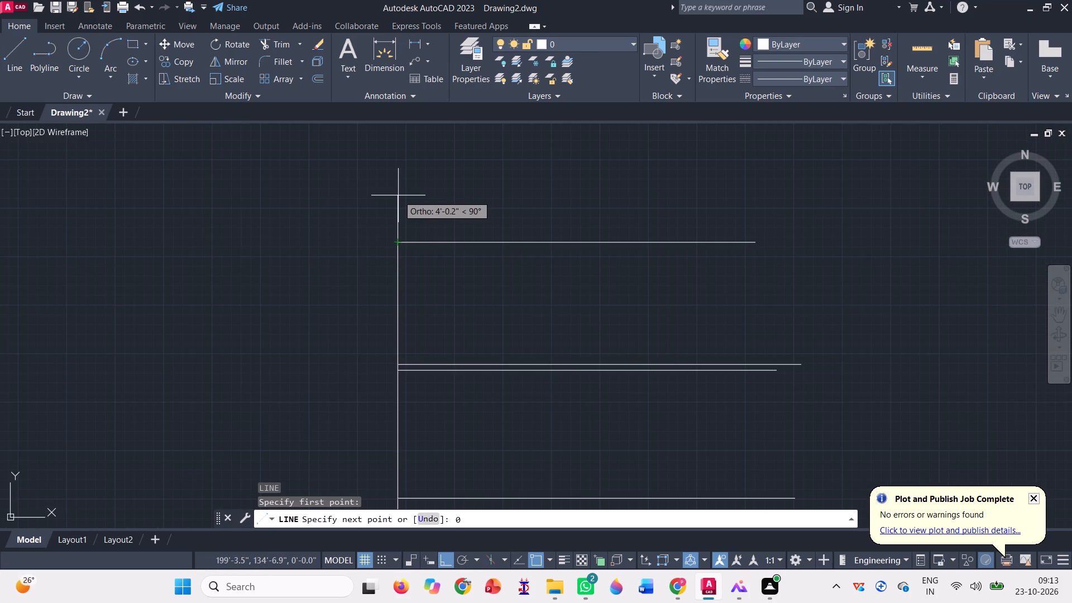
text(6')
key(Return)
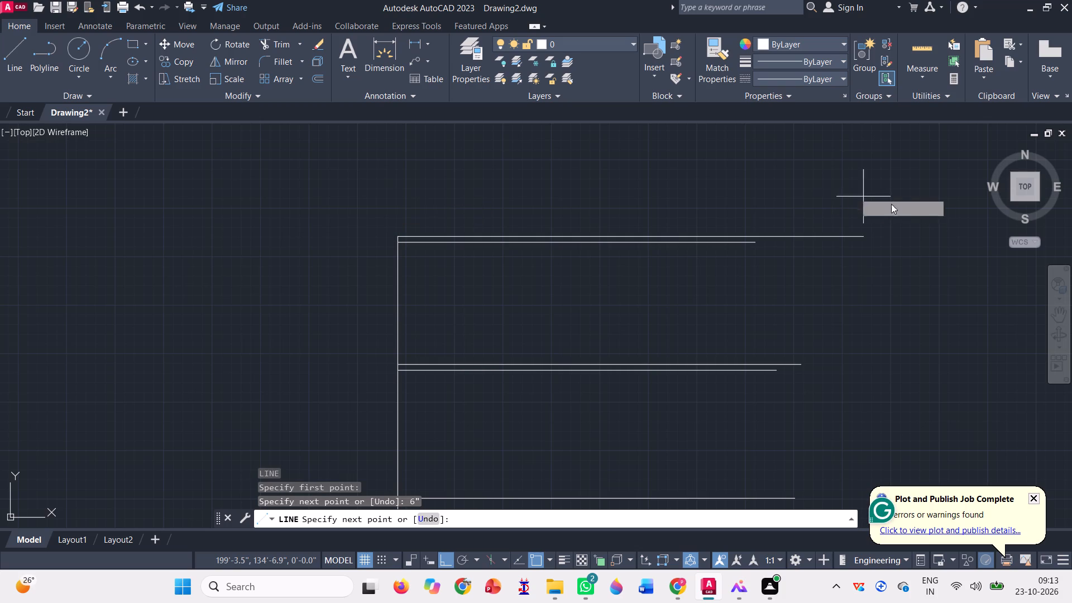
click(771, 234)
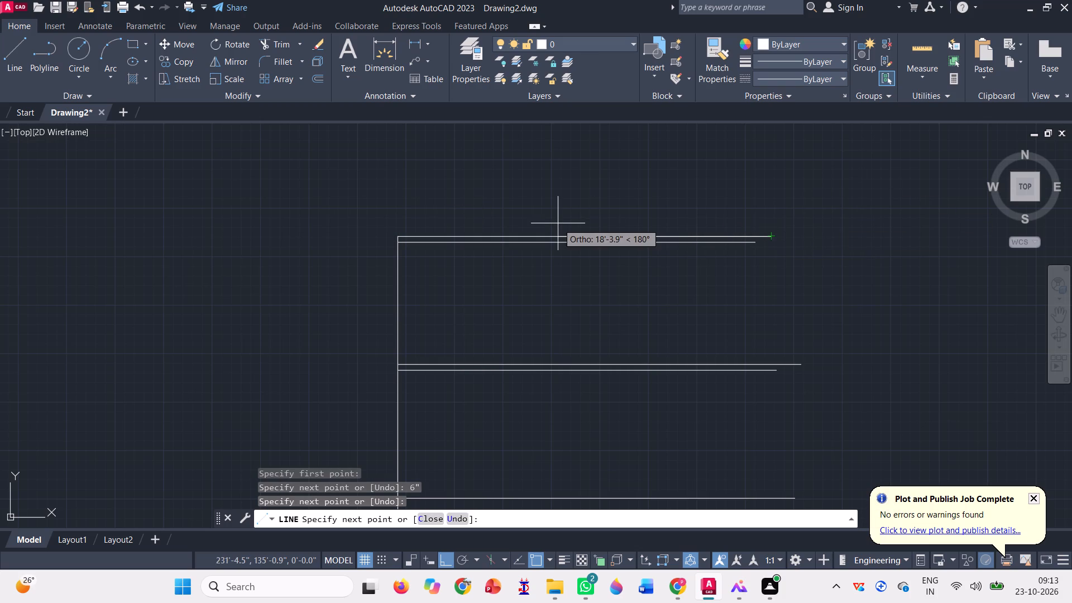
key(space)
From the top of the upper 6" vertical, draw a 42" line upward, continued by a horizontal line about 32' long to the right.
key(l)
key(Return)
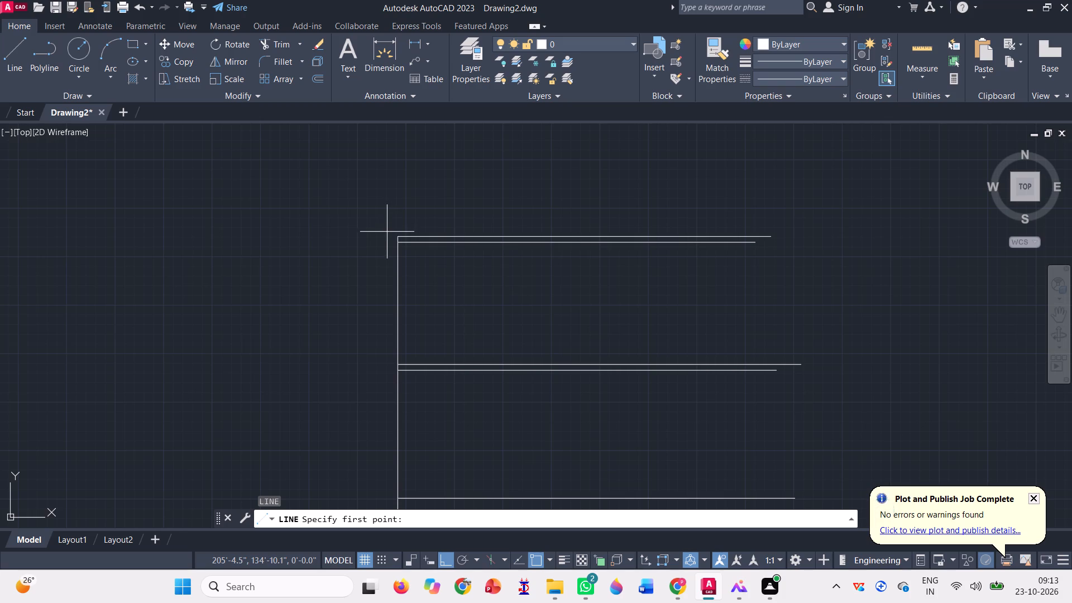
click(399, 231)
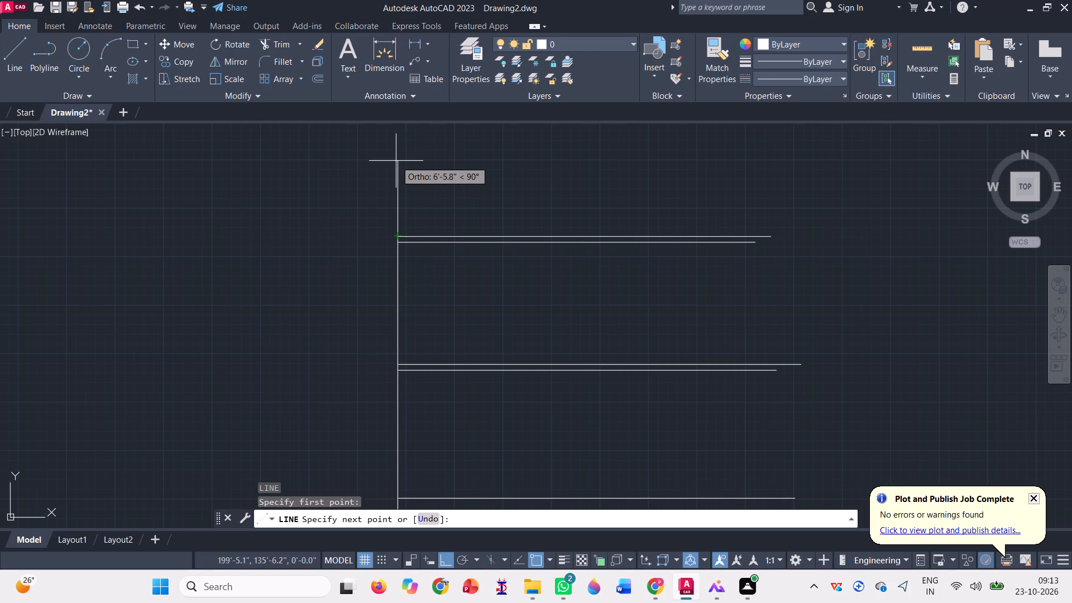
key(2)
key(BackSpace)
text(42")
key(Return)
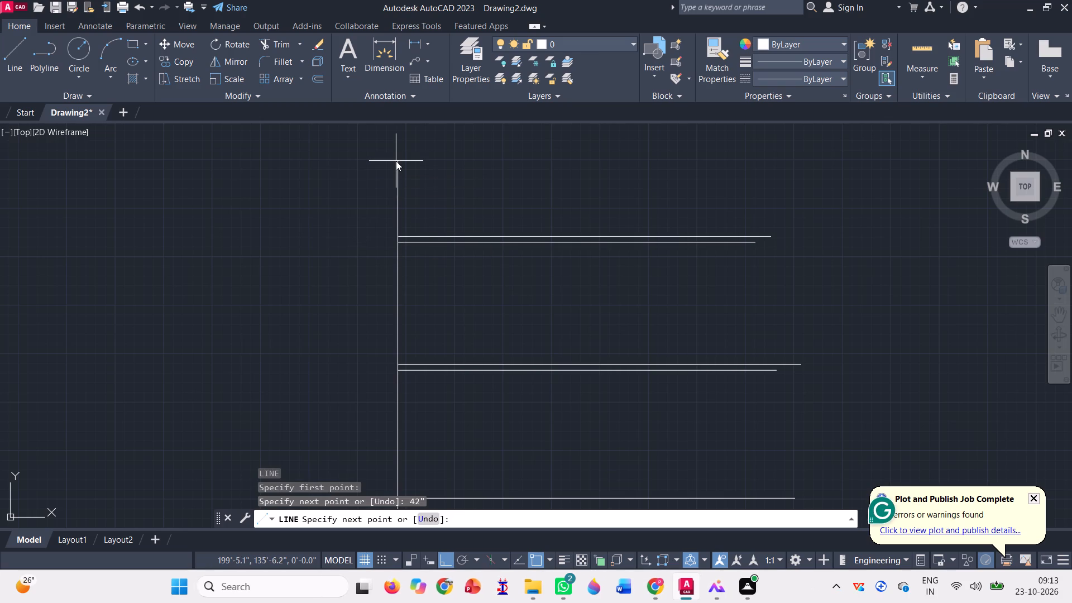
scroll(349, 267, down, 1)
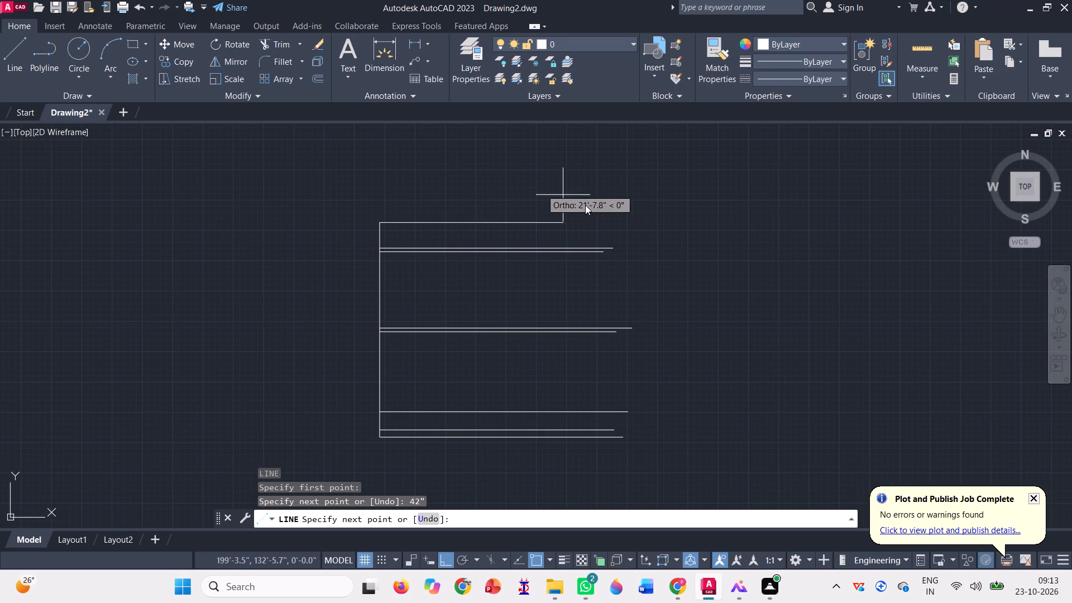
click(612, 226)
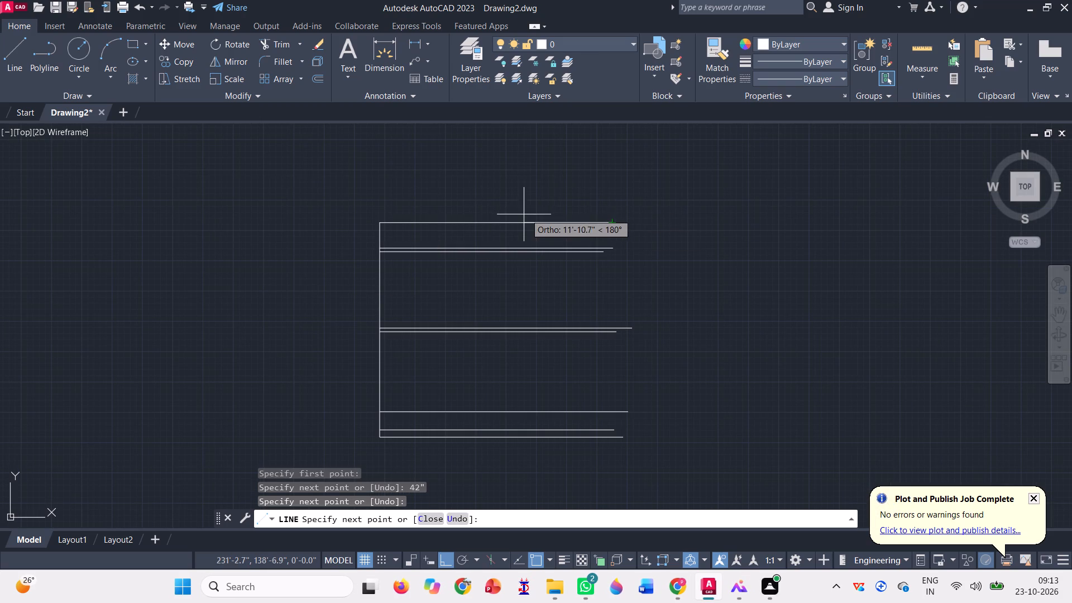
key(space)
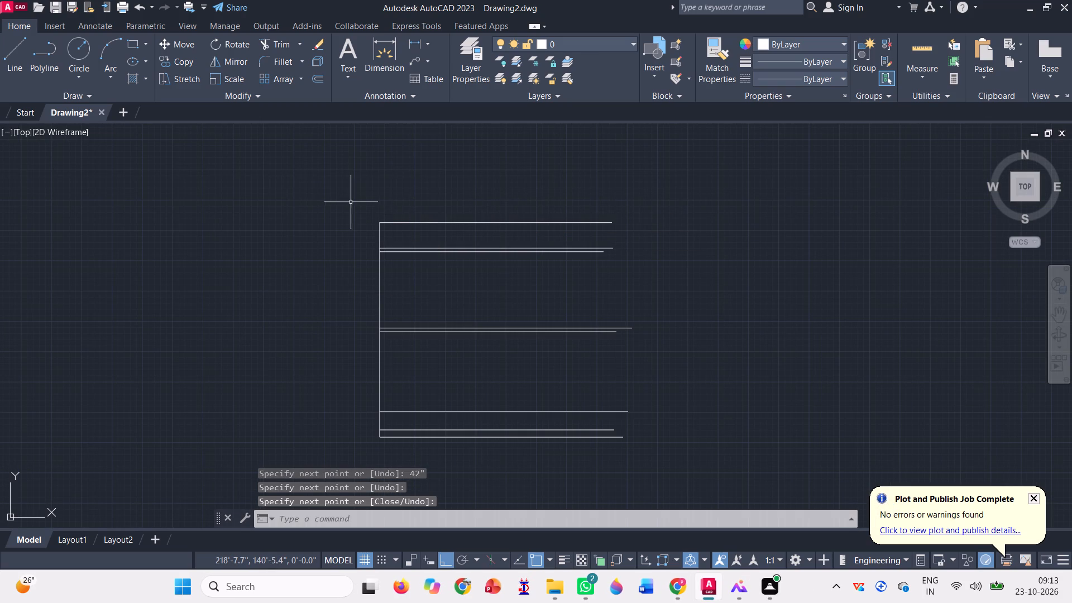
From the top of the upper 6" vertical, draw connected lines 96" upward, 18" to the right, and down to the parapet line.
key(l)
key(Return)
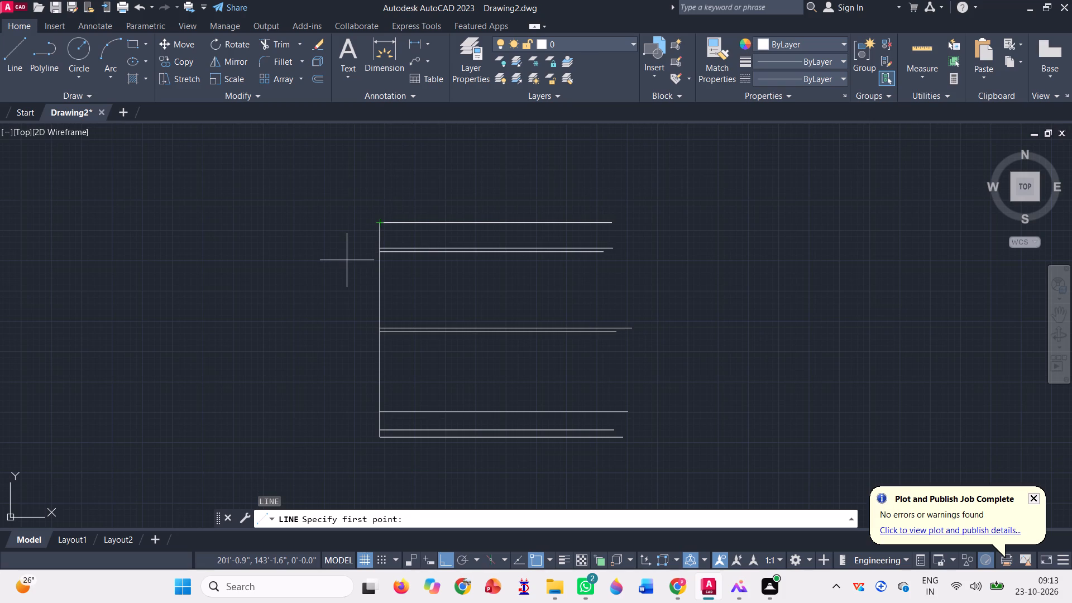
scroll(344, 261, down, 1)
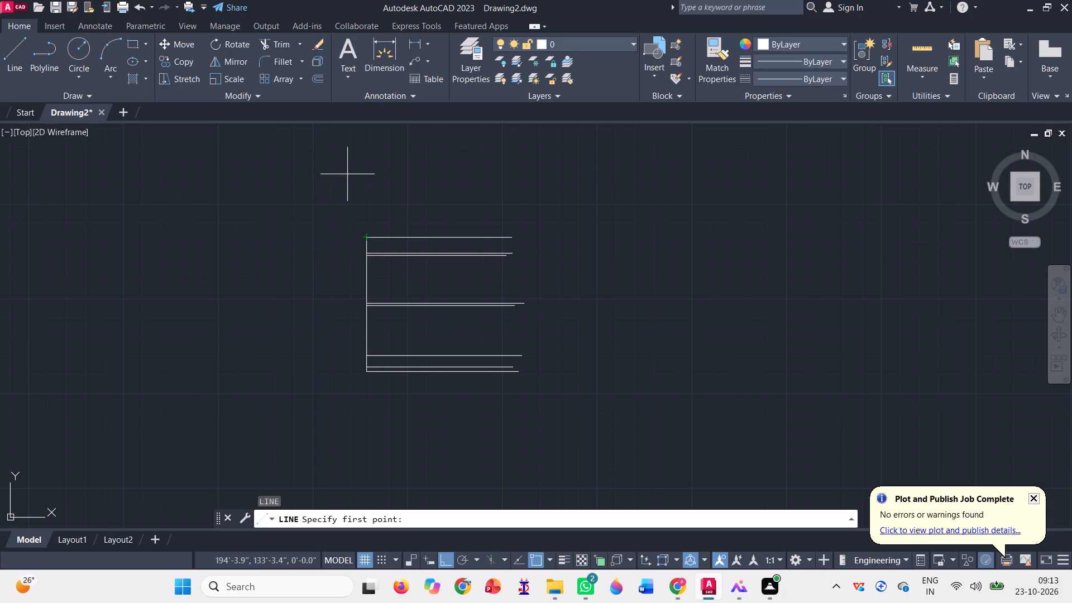
scroll(346, 173, up, 1)
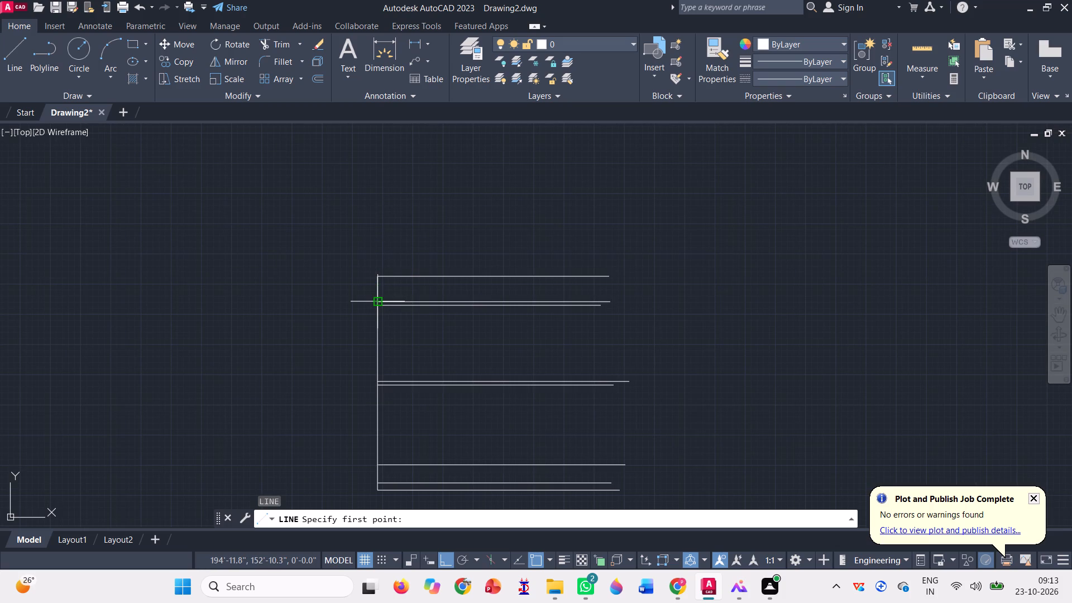
click(376, 300)
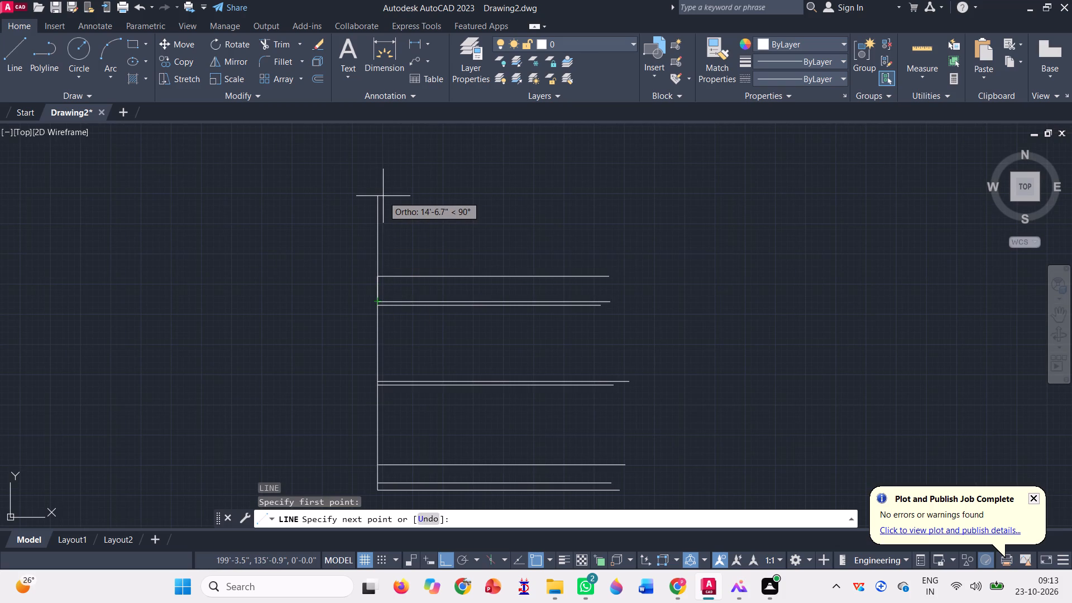
key(8)
key(BackSpace)
text(96")
key(Return)
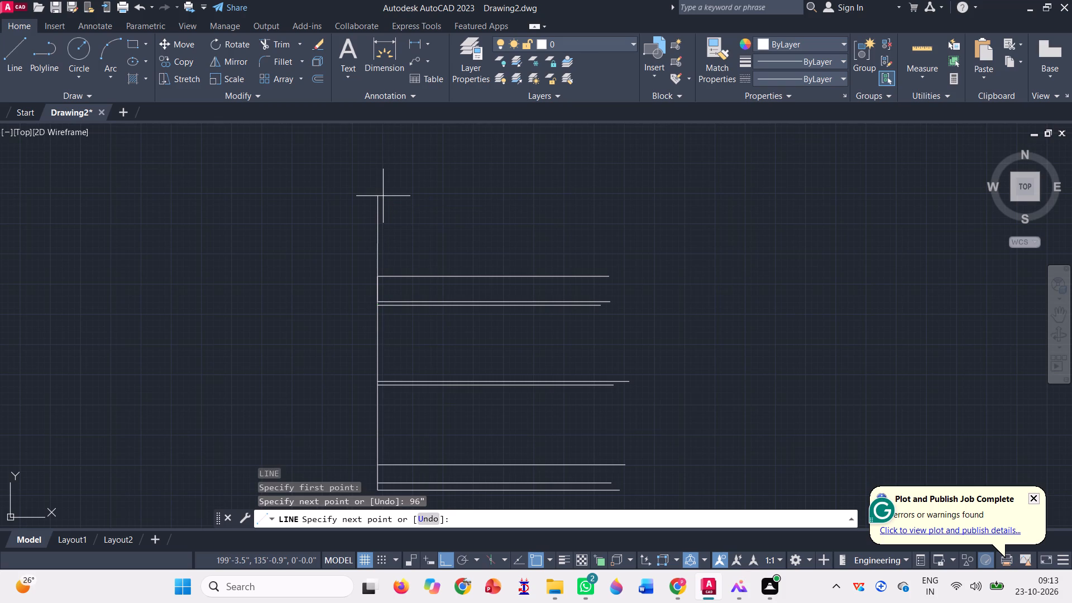
text(18")
key(Return)
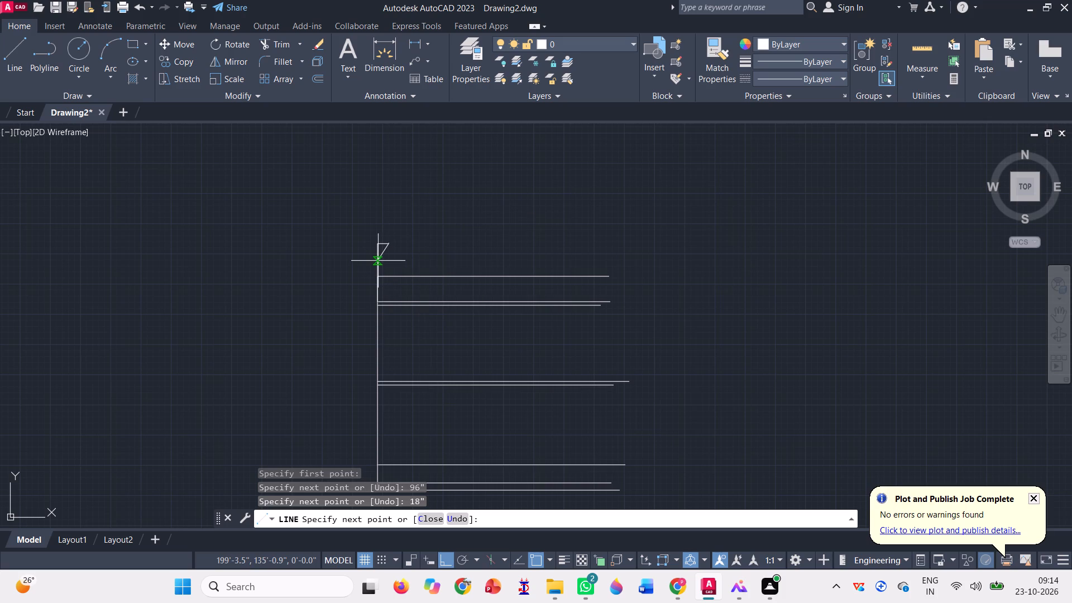
scroll(378, 261, up, 3)
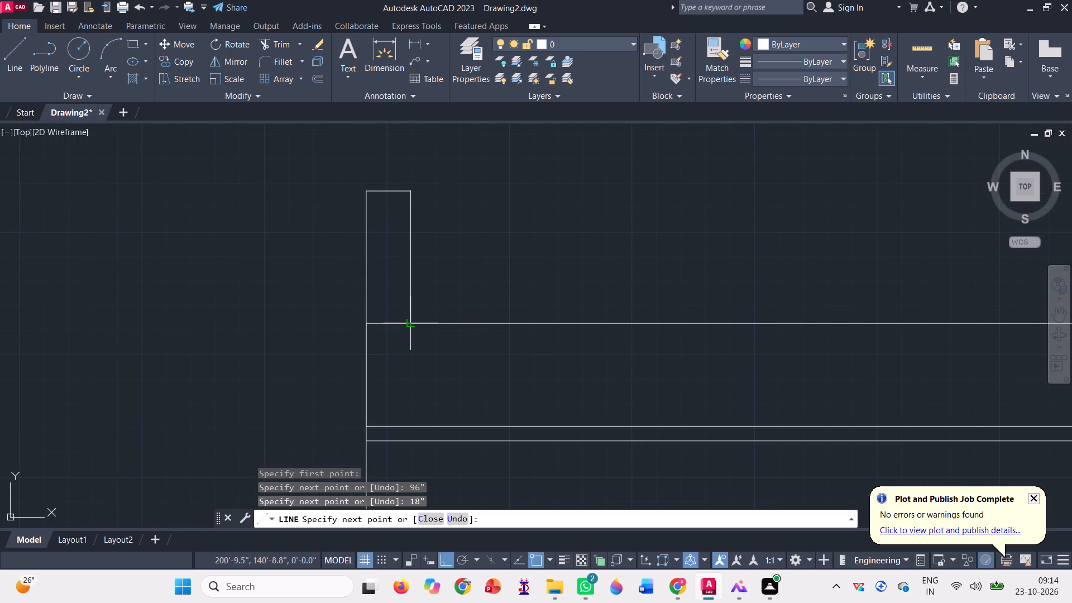
click(410, 326)
key(space)
Delete the 96" vertical and the 18" horizontal construction lines, keeping the inset vertical above the parapet line.
scroll(284, 293, down, 2)
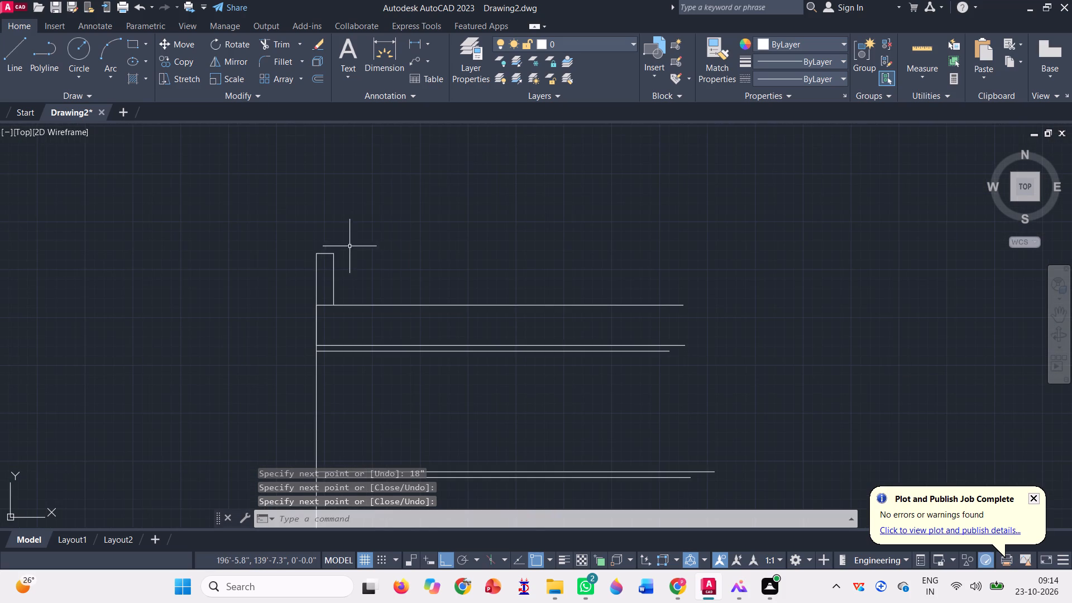
click(327, 265)
click(285, 216)
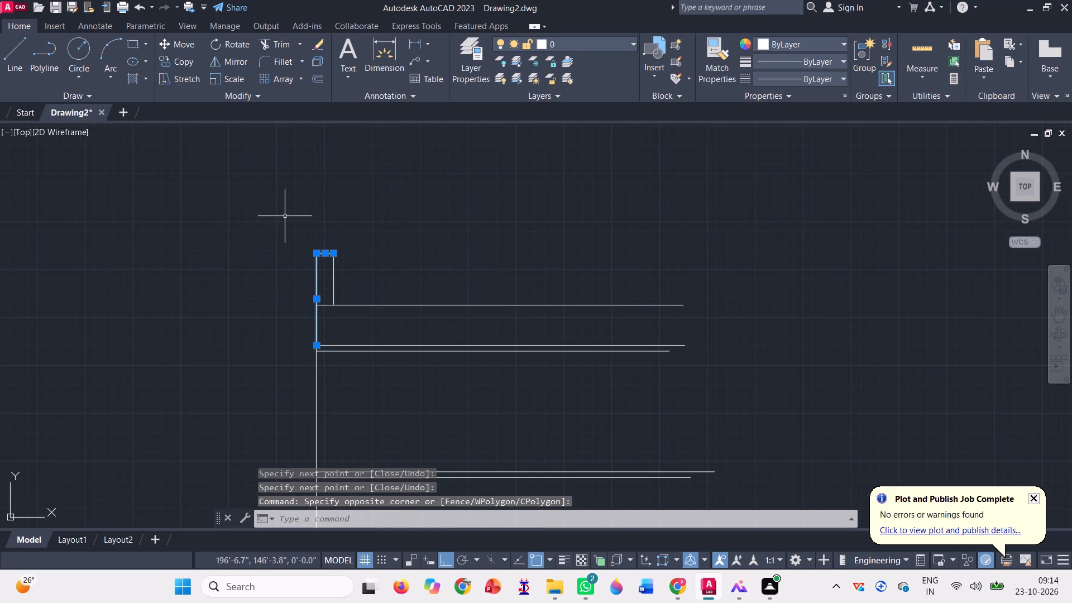
key(Delete)
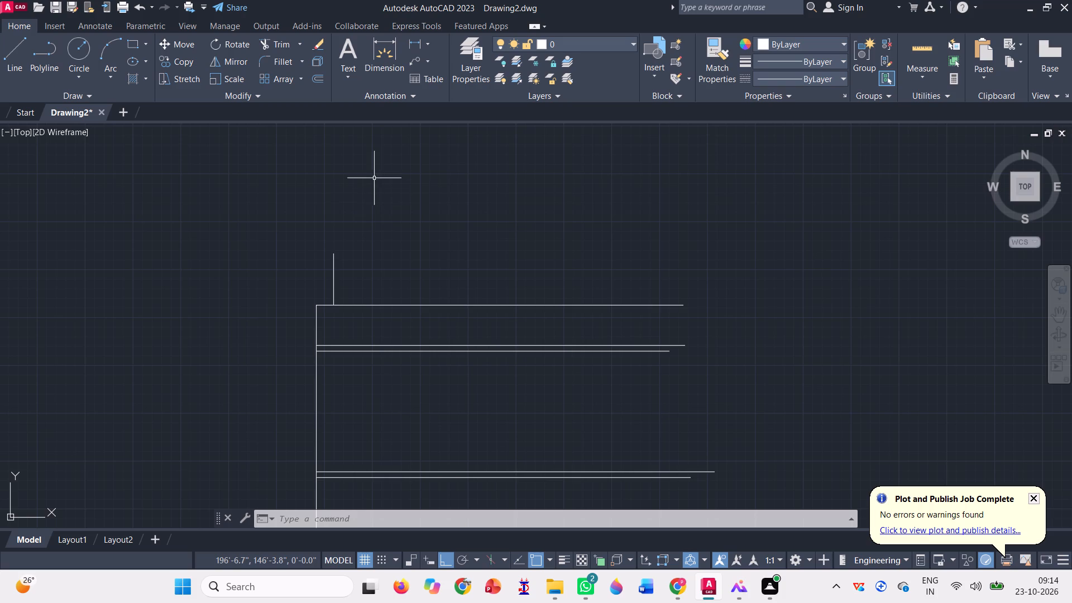
Draw a horizontal line to the right from the top of the inset vertical, ending near the ends of the lines below.
key(l)
key(Return)
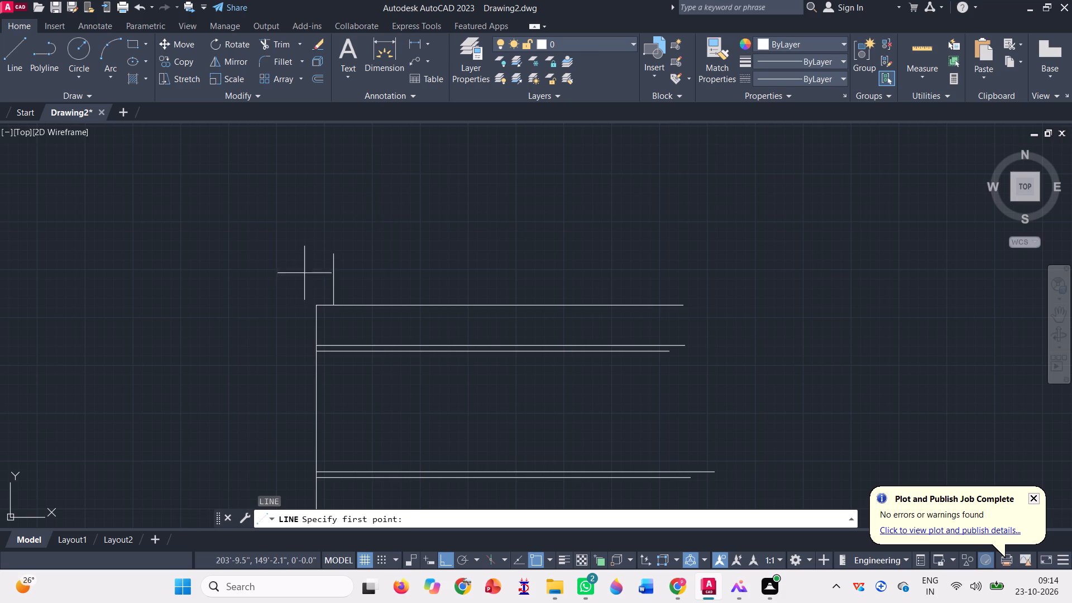
click(332, 254)
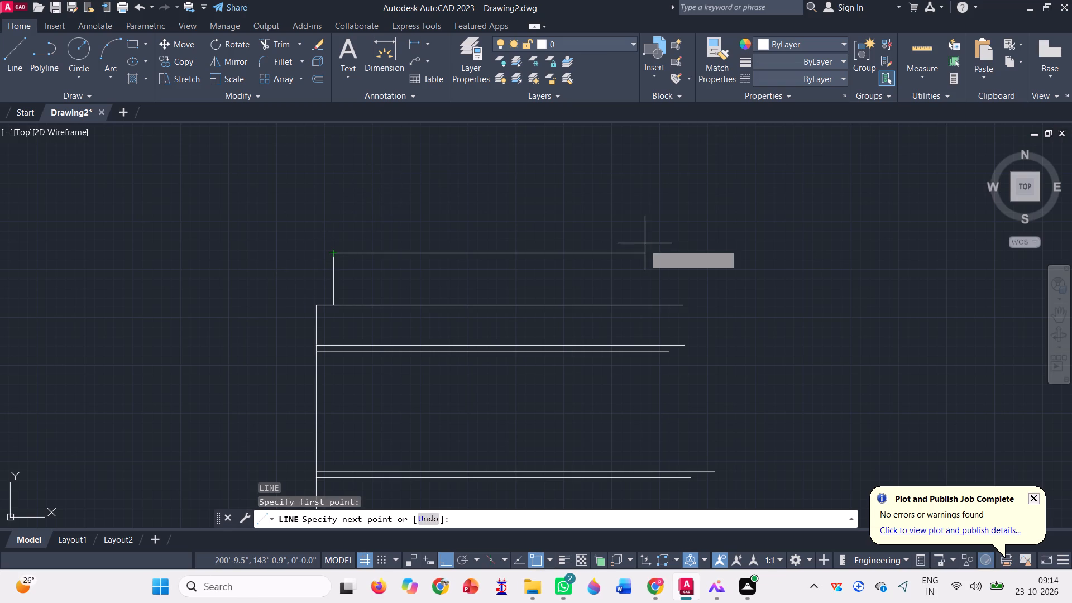
click(675, 245)
key(space)
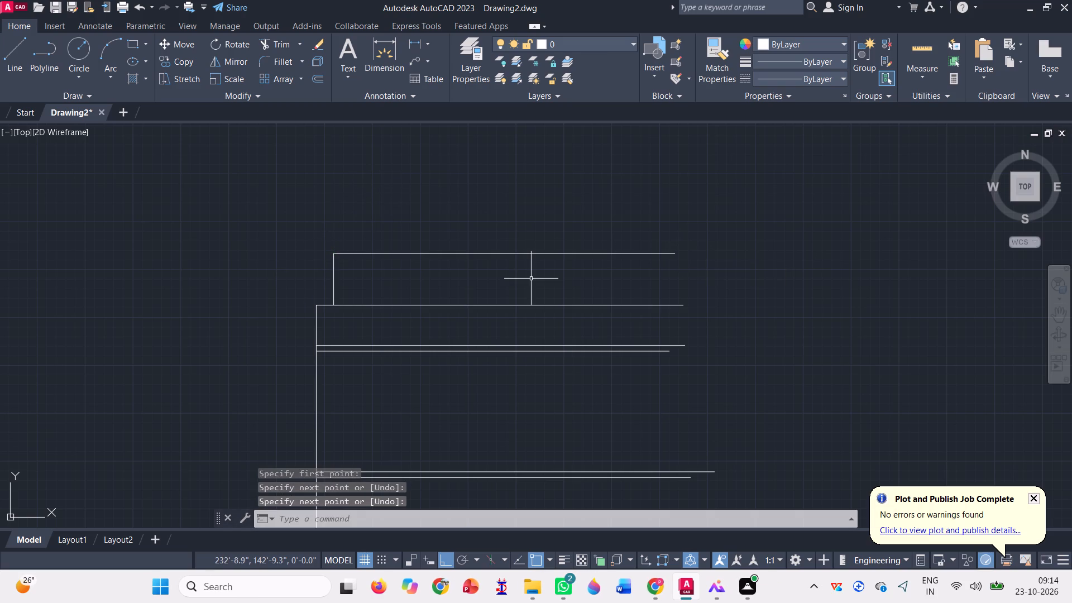
From the foot of the inset vertical, draw a line 6" to the right, continued vertically up to the topmost horizontal line.
key(l)
key(Return)
scroll(342, 285, up, 3)
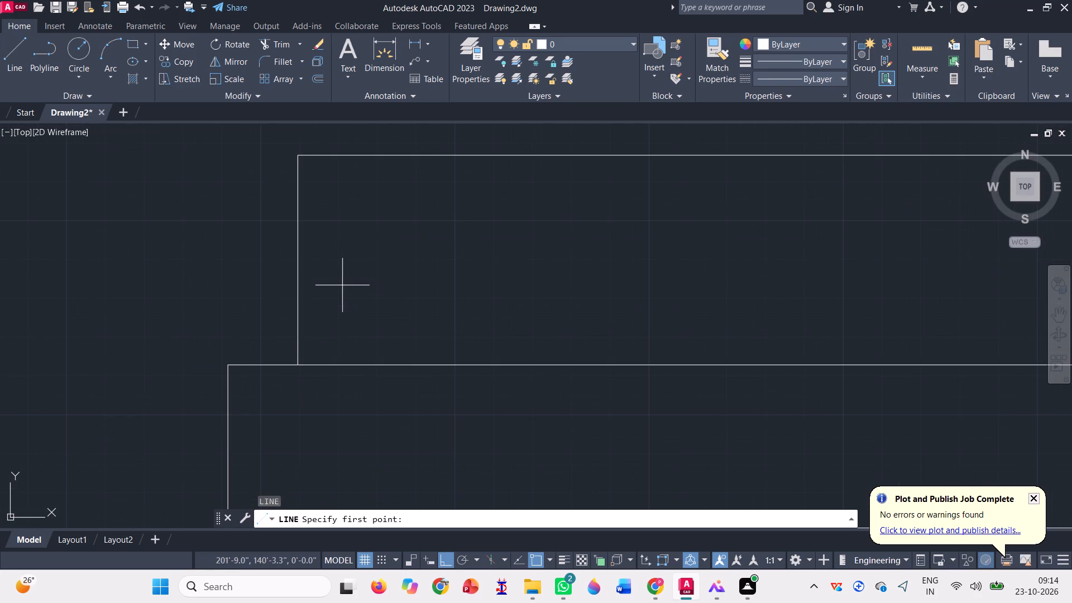
click(295, 362)
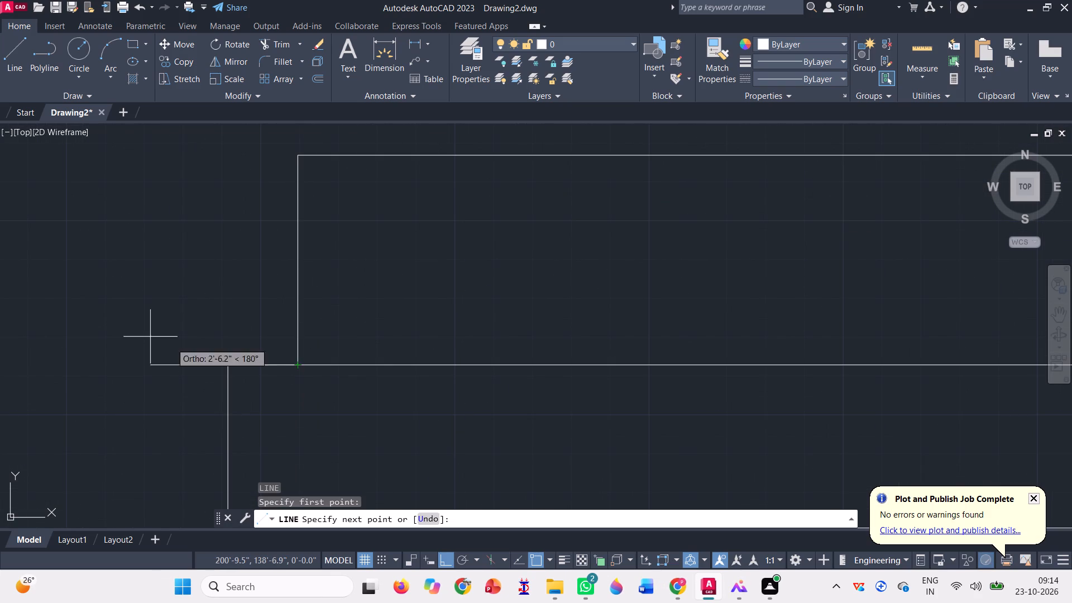
scroll(113, 326, down, 1)
text(0')
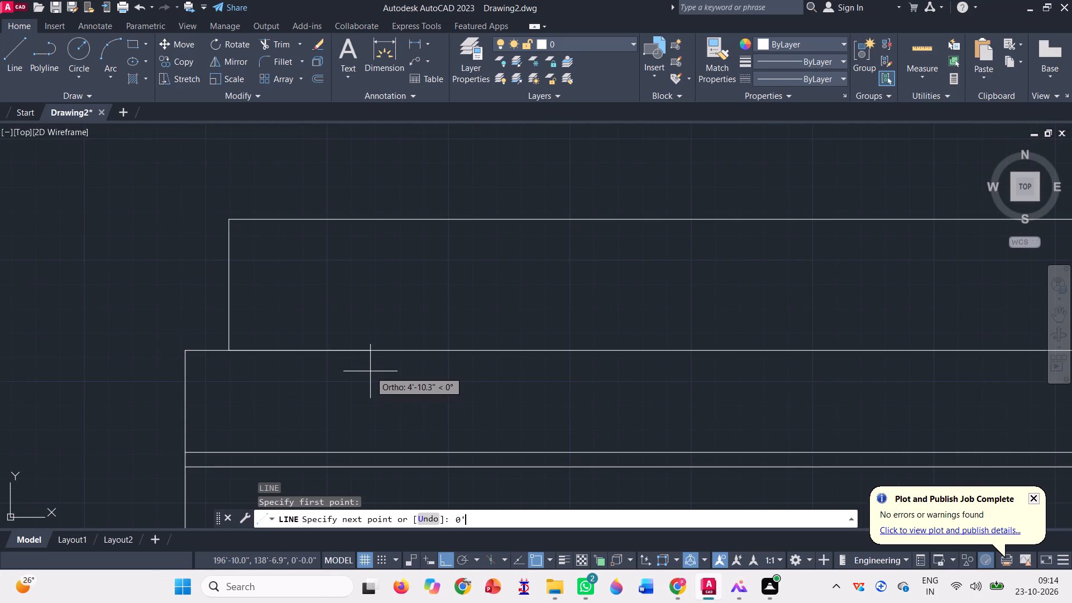
key(BackSpace)
key(BackSpace)
text(6")
key(Return)
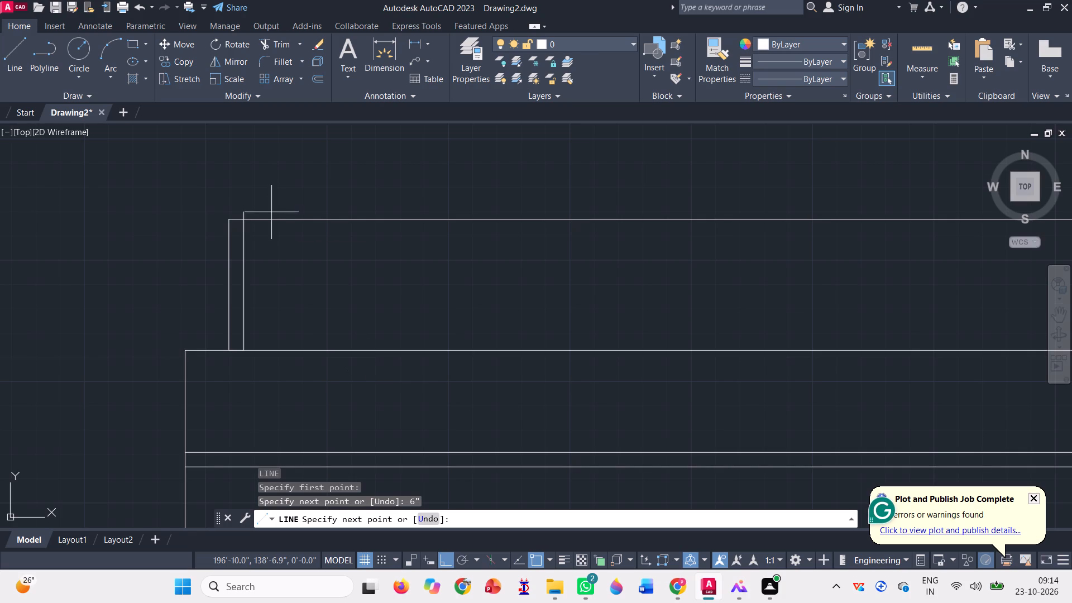
click(243, 219)
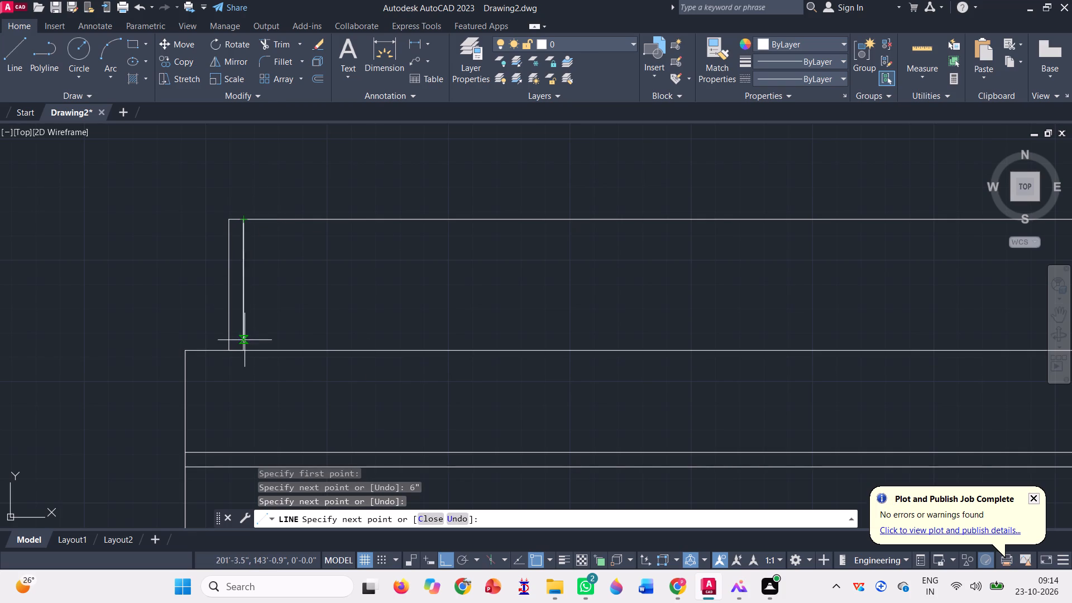
Continue the line 6" downward and horizontally to the right, forming an inner line parallel to the topmost line.
key(0)
key(BackSpace)
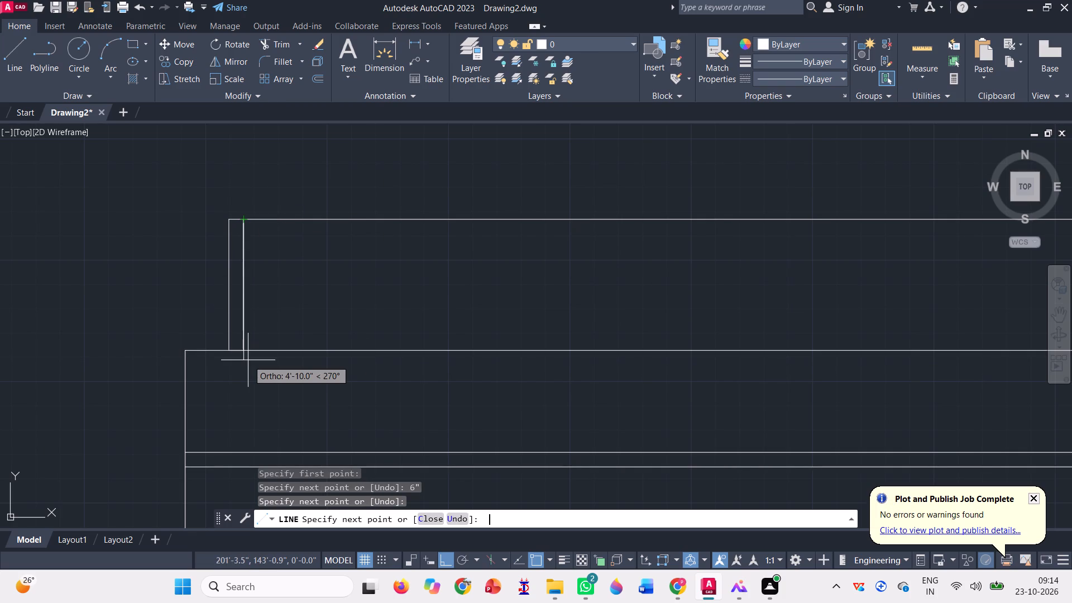
text(6")
key(Return)
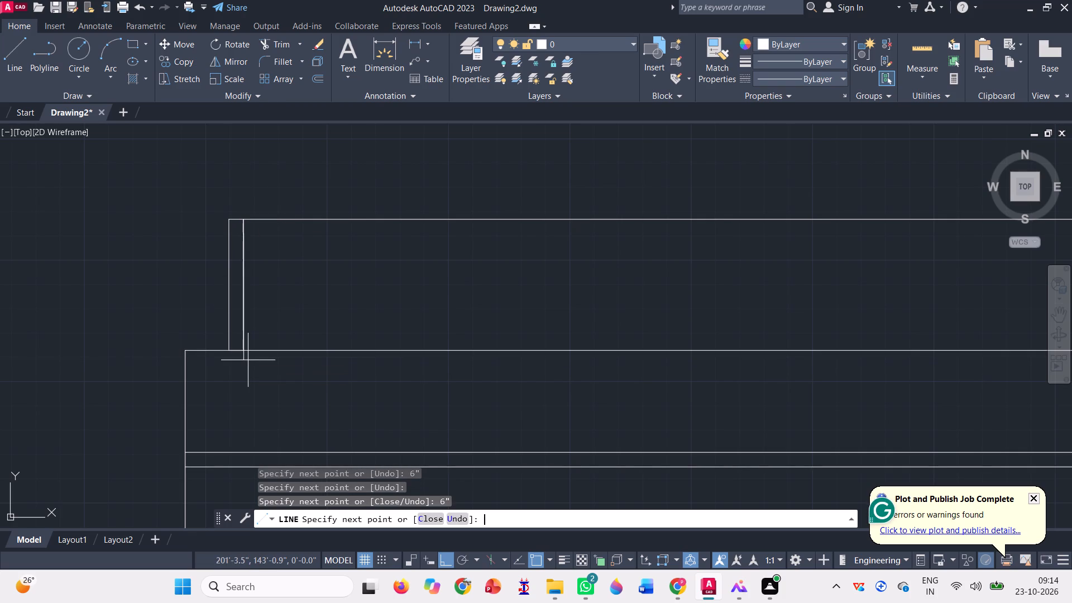
scroll(220, 317, down, 1)
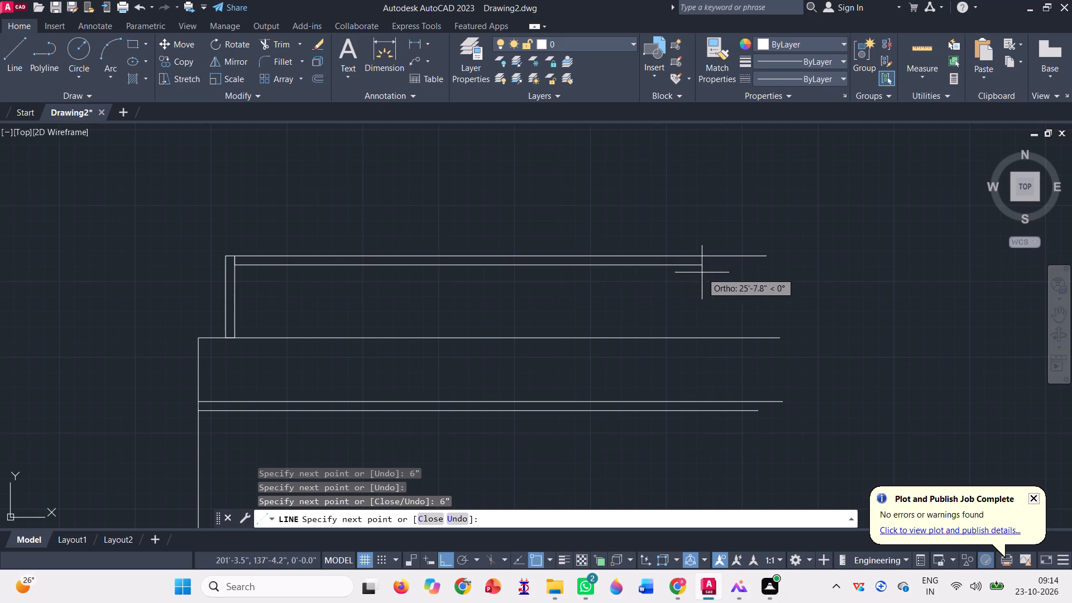
click(776, 278)
key(space)
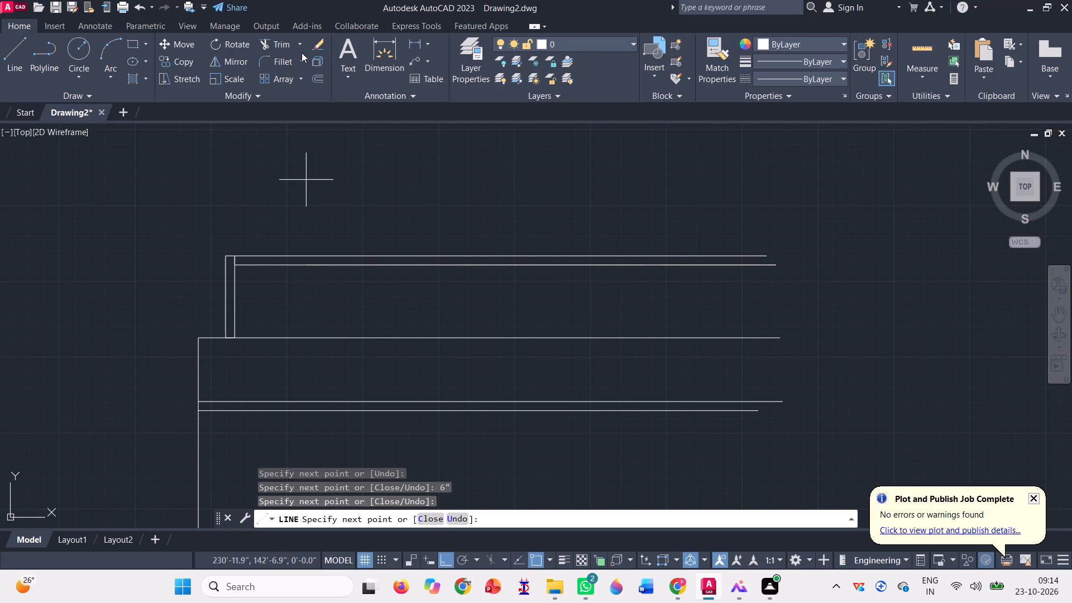
Trim the short piece of the inner vertical between the two topmost horizontal lines.
click(286, 46)
scroll(237, 270, up, 3)
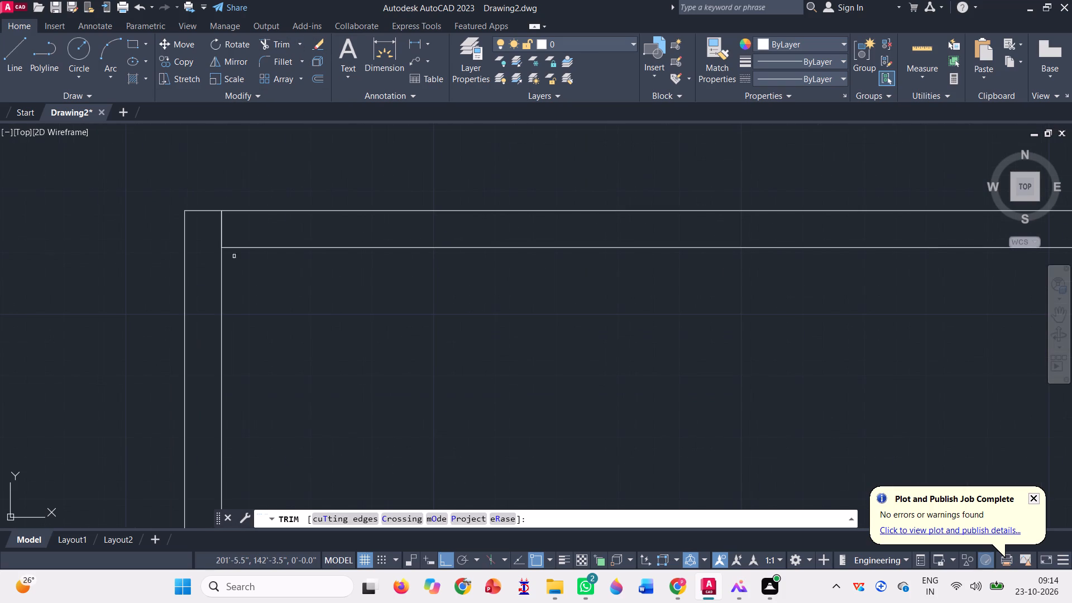
click(225, 220)
click(207, 227)
scroll(224, 231, down, 2)
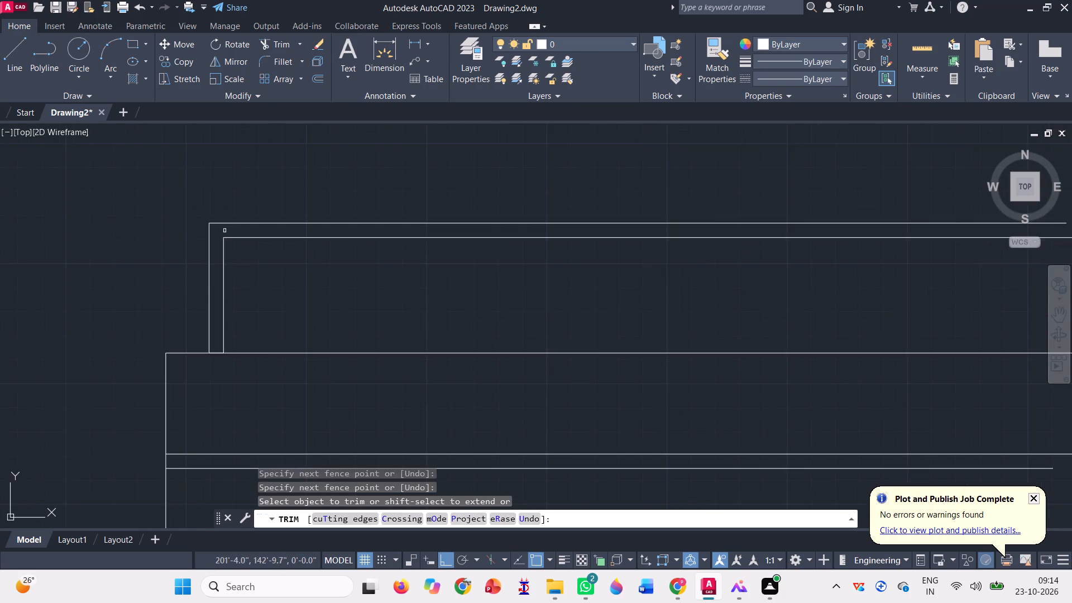
scroll(243, 208, down, 1)
key(Escape)
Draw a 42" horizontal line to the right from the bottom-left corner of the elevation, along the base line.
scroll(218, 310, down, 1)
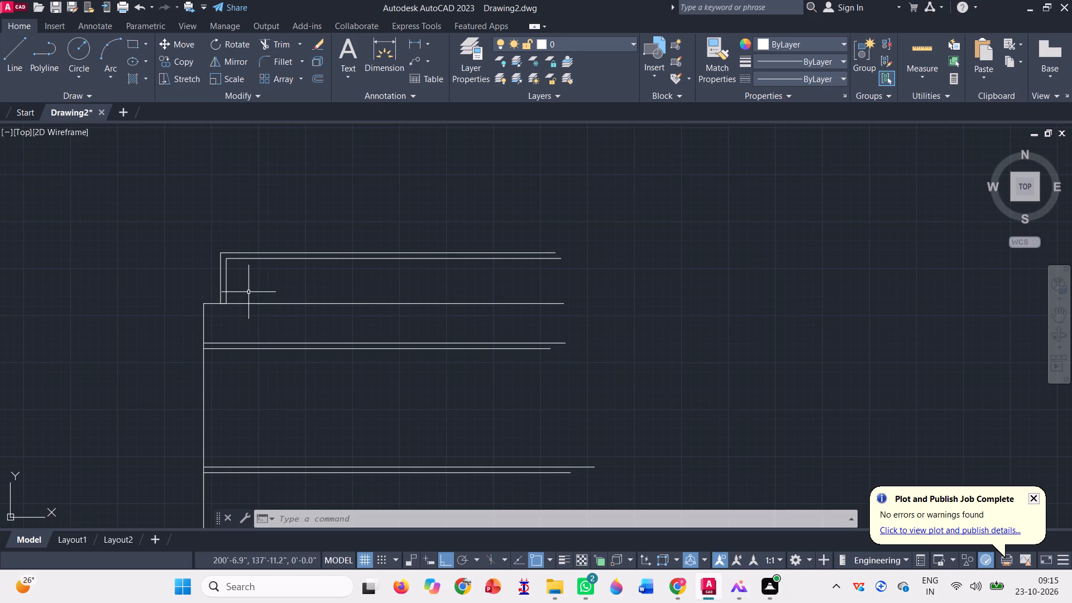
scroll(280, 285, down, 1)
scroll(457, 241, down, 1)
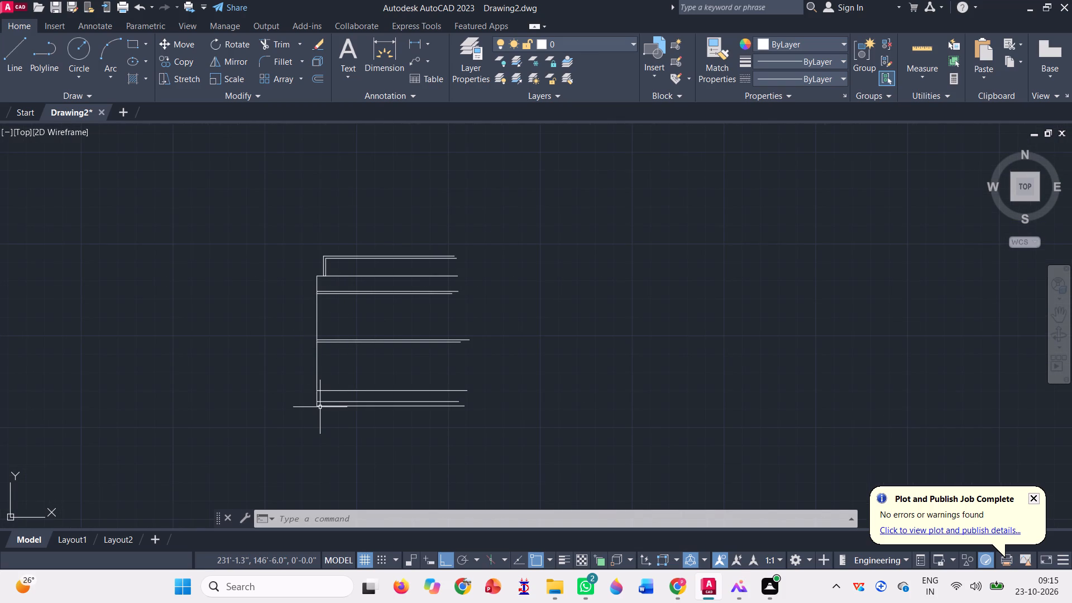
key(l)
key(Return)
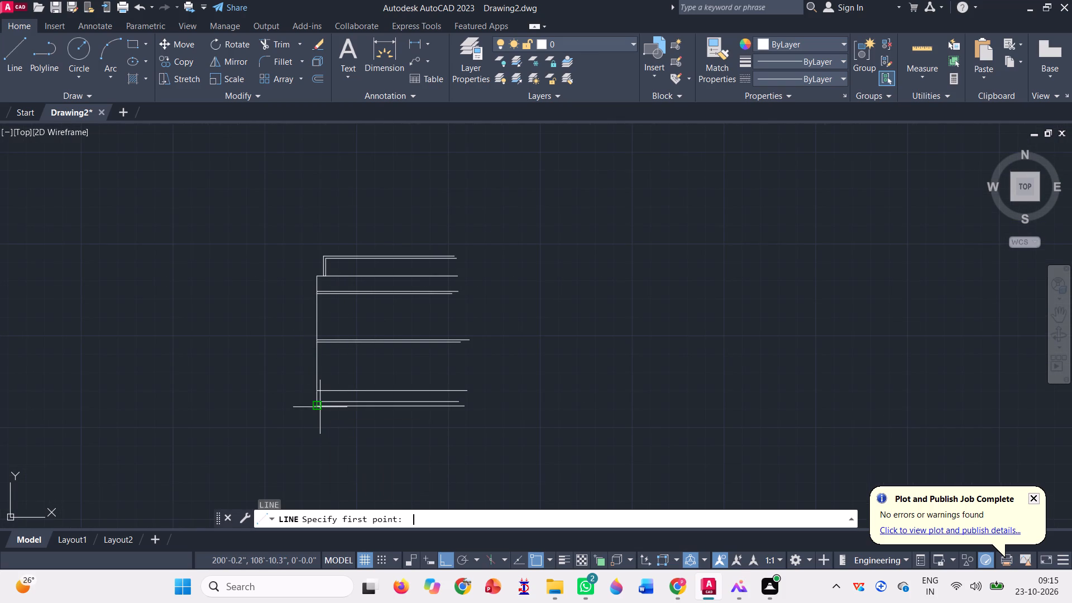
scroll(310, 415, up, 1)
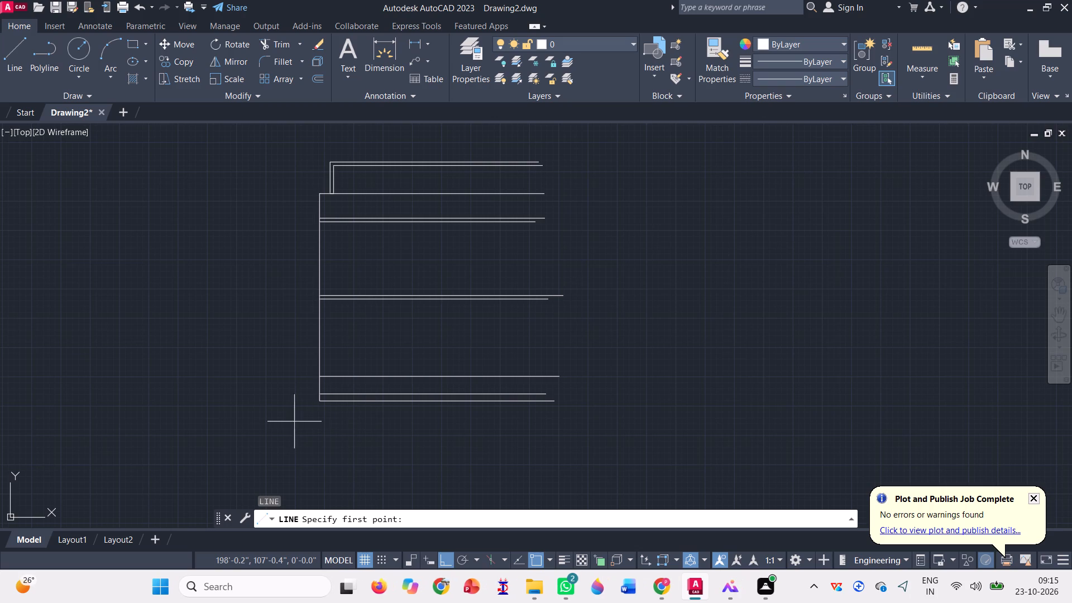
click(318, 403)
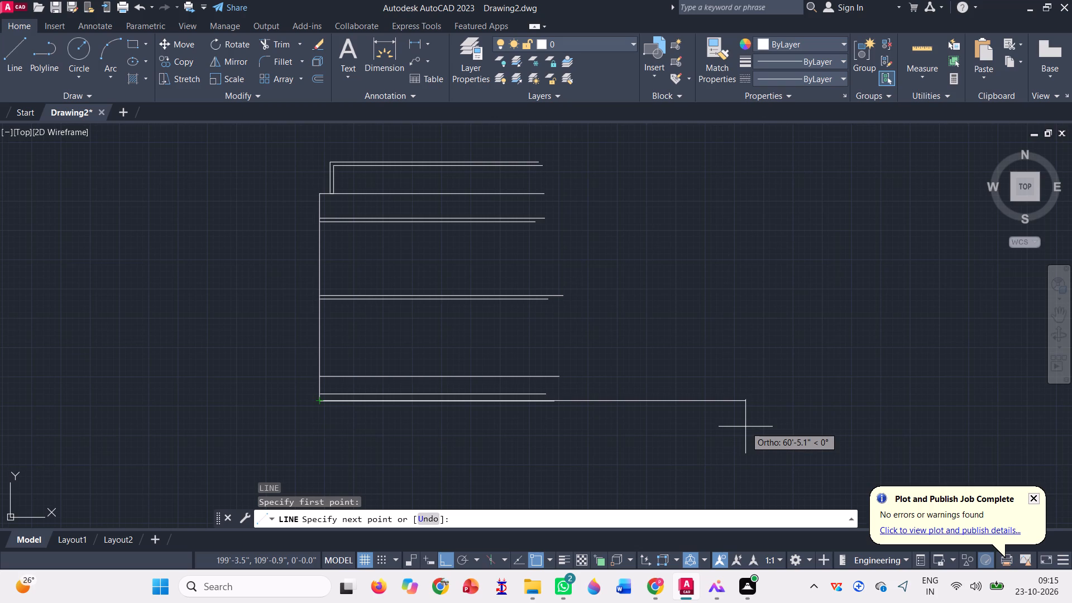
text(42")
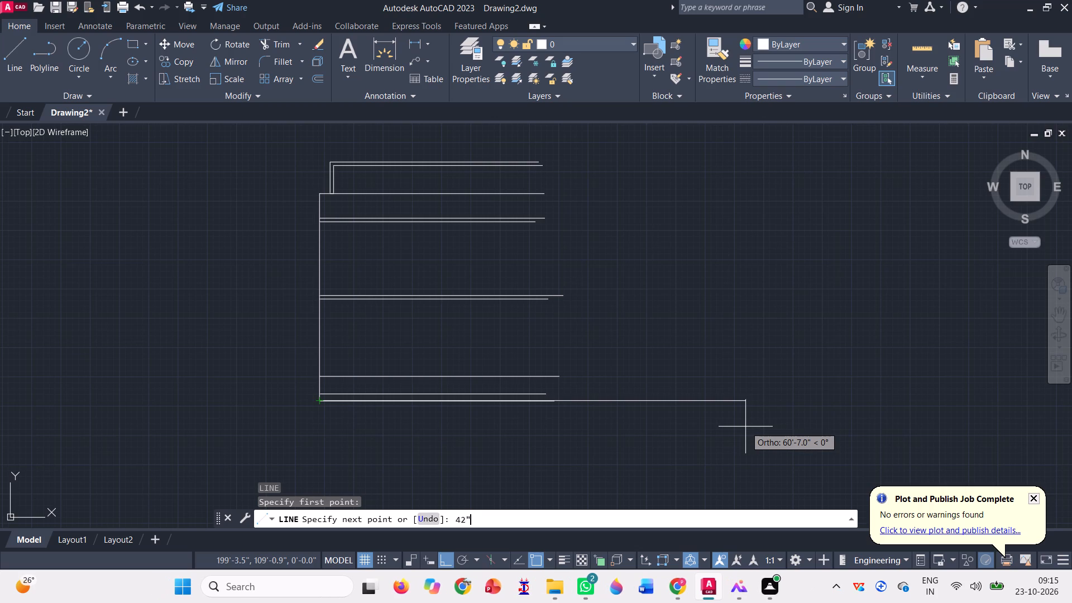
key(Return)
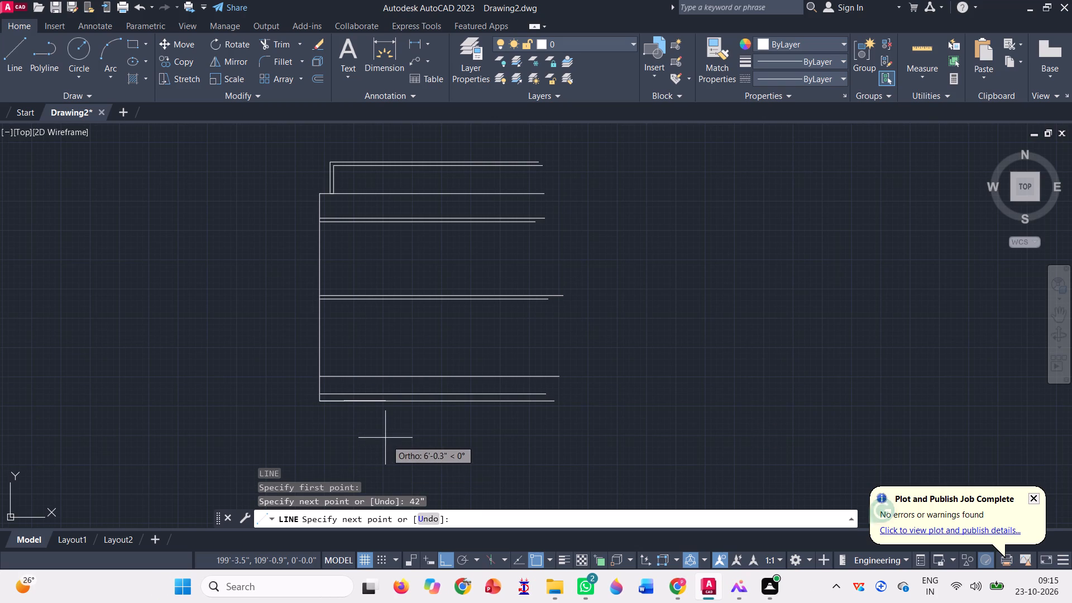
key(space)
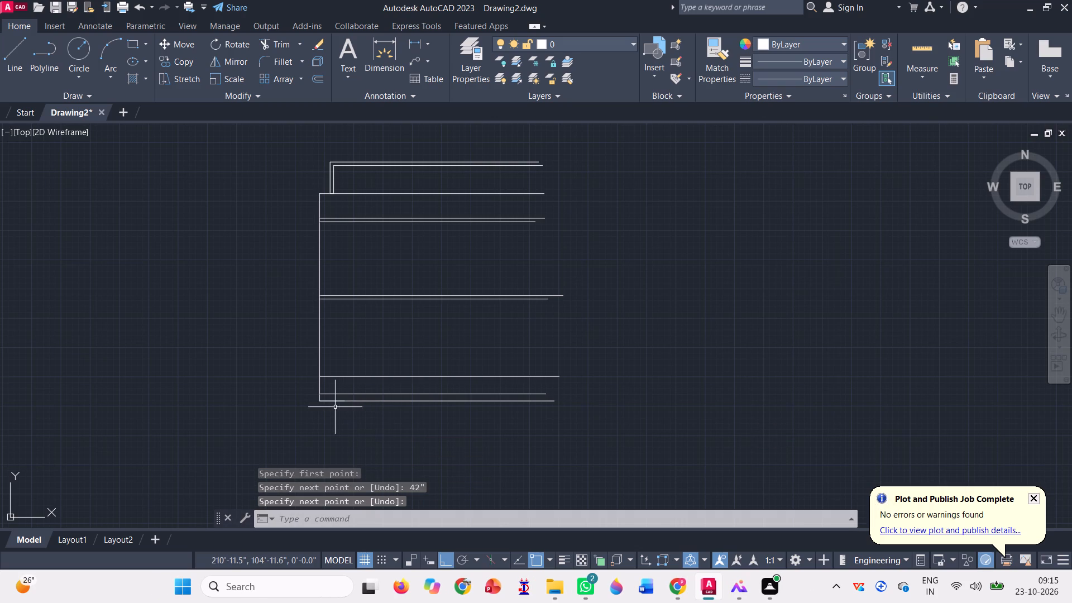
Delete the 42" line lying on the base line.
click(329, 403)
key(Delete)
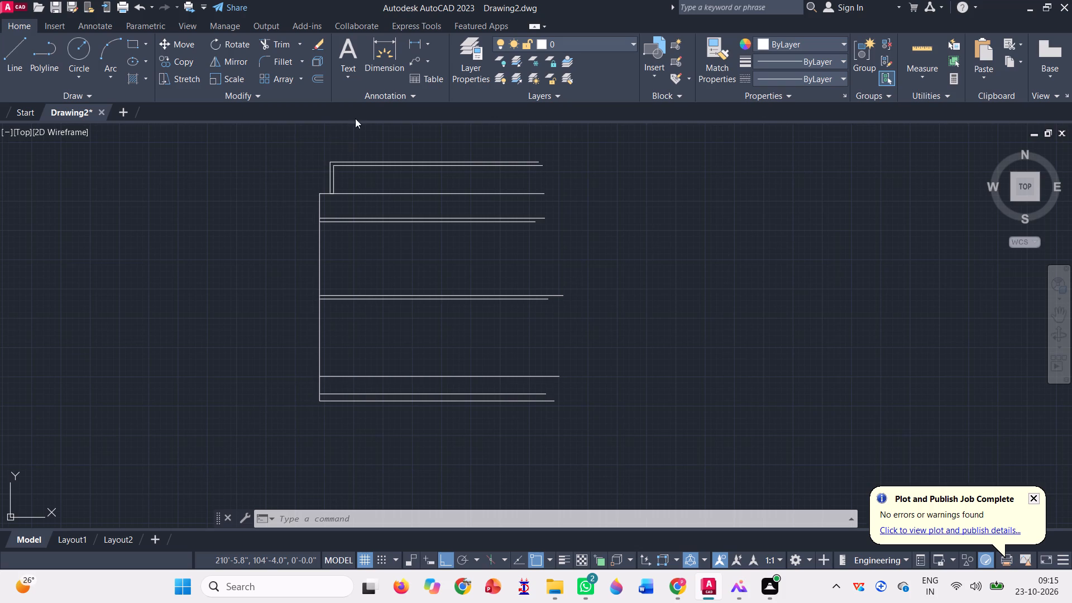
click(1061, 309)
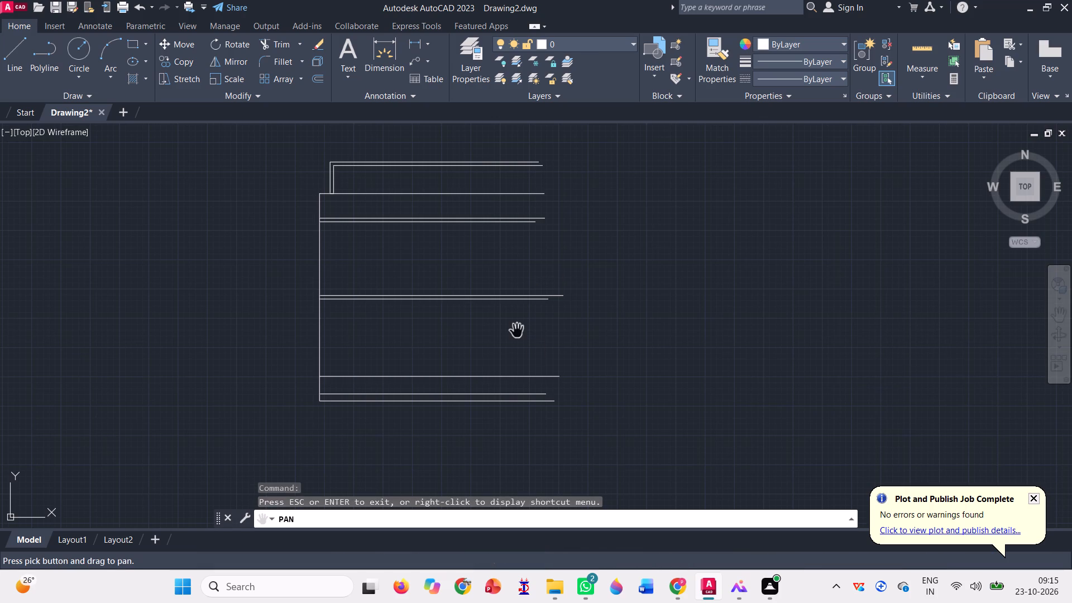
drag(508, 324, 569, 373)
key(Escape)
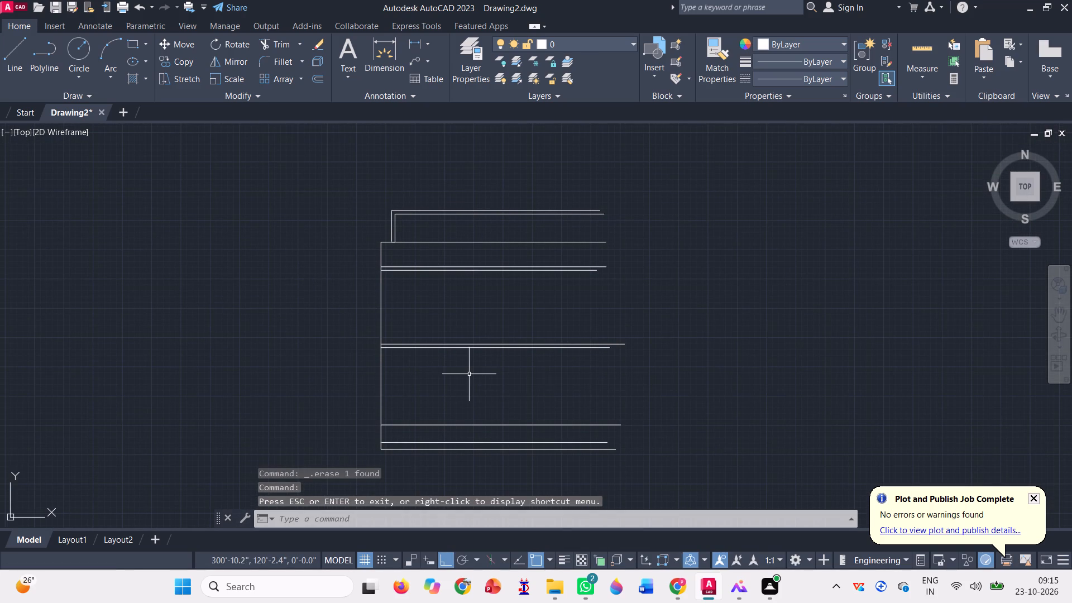
Draw a window rectangle about 3' wide and 6'-4" tall against the left wall line, between the lower floor lines.
key(l)
key(Return)
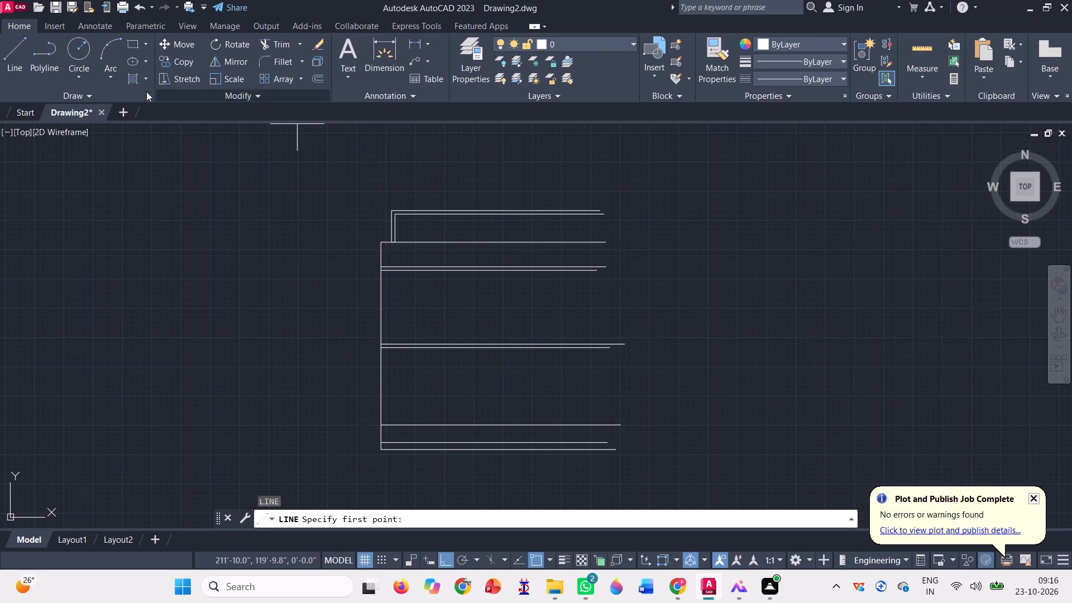
click(133, 43)
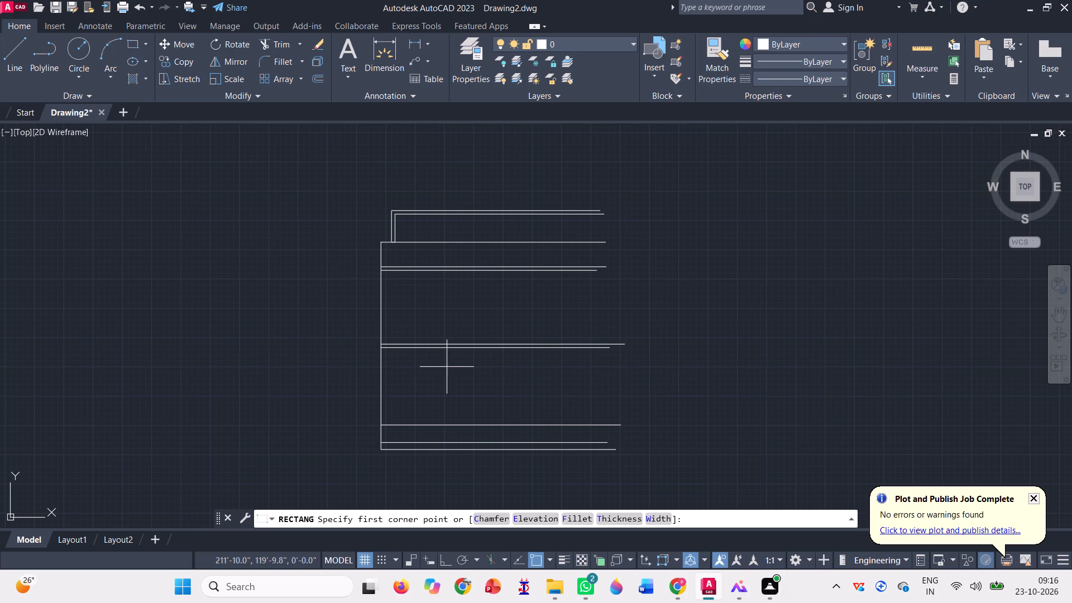
scroll(427, 372, up, 1)
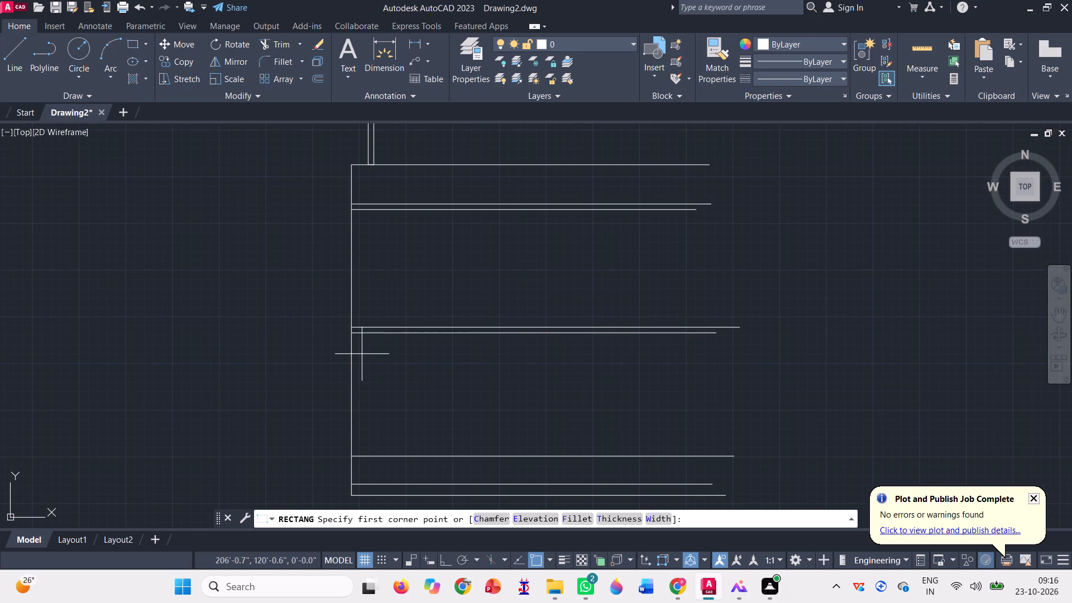
click(356, 358)
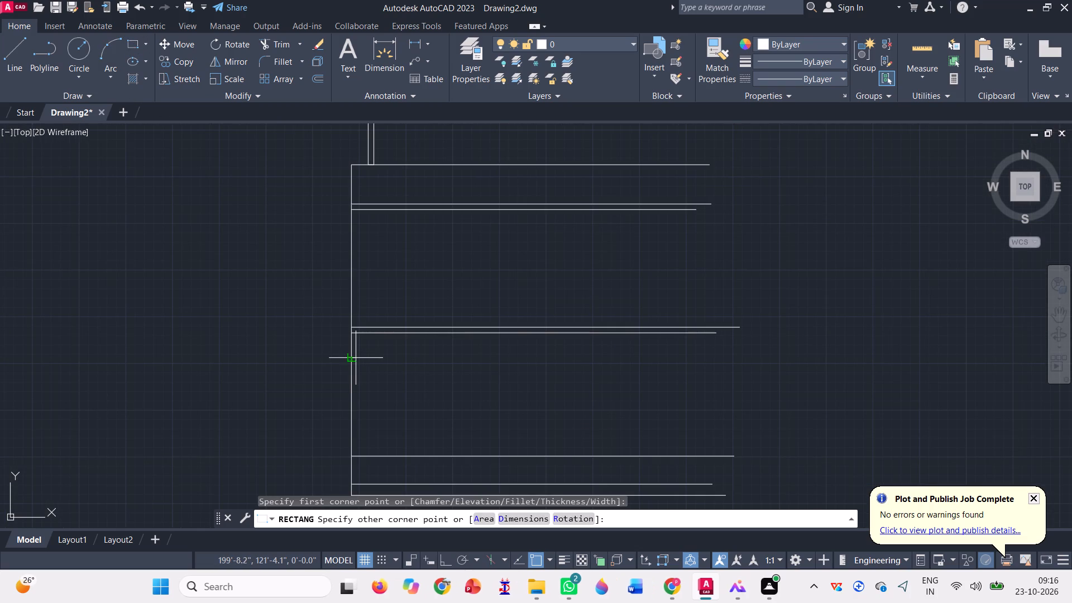
click(386, 429)
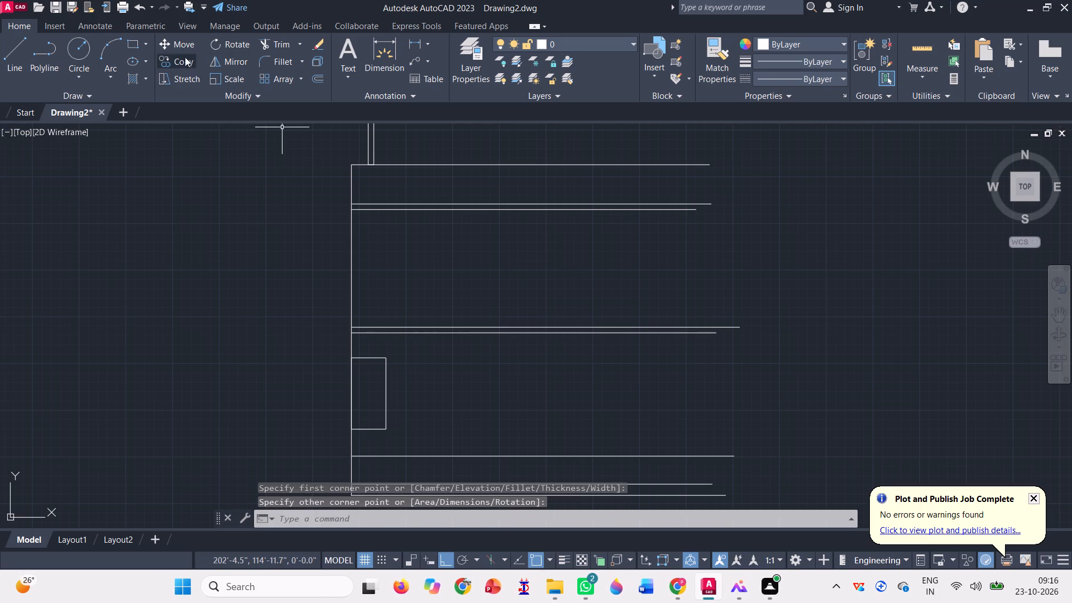
Move the window rectangle about 8" horizontally to the right, away from the wall line.
click(185, 41)
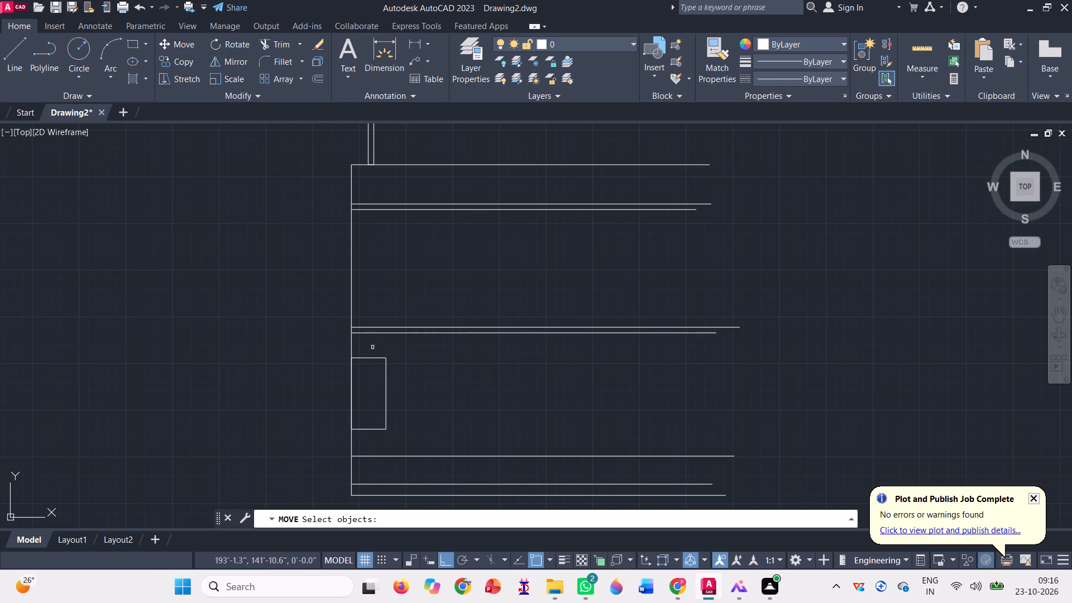
click(374, 366)
click(370, 352)
key(space)
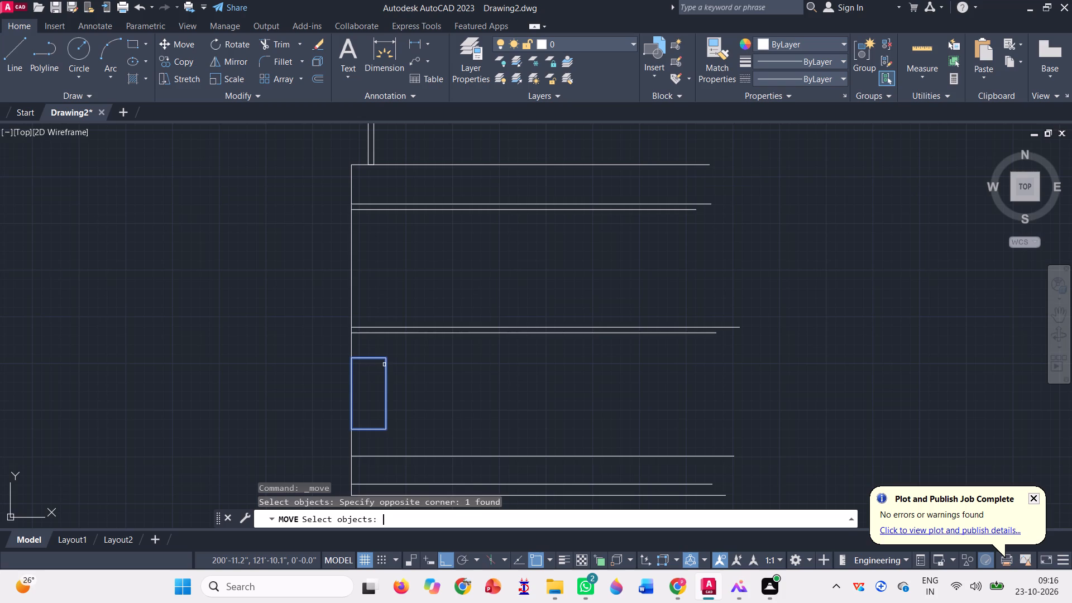
click(390, 355)
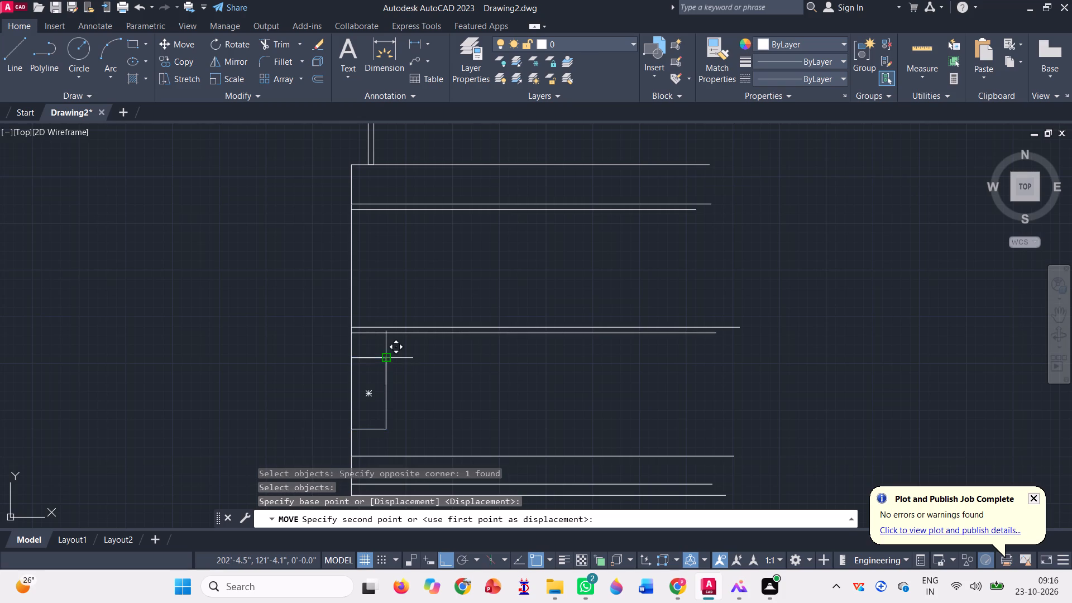
click(394, 353)
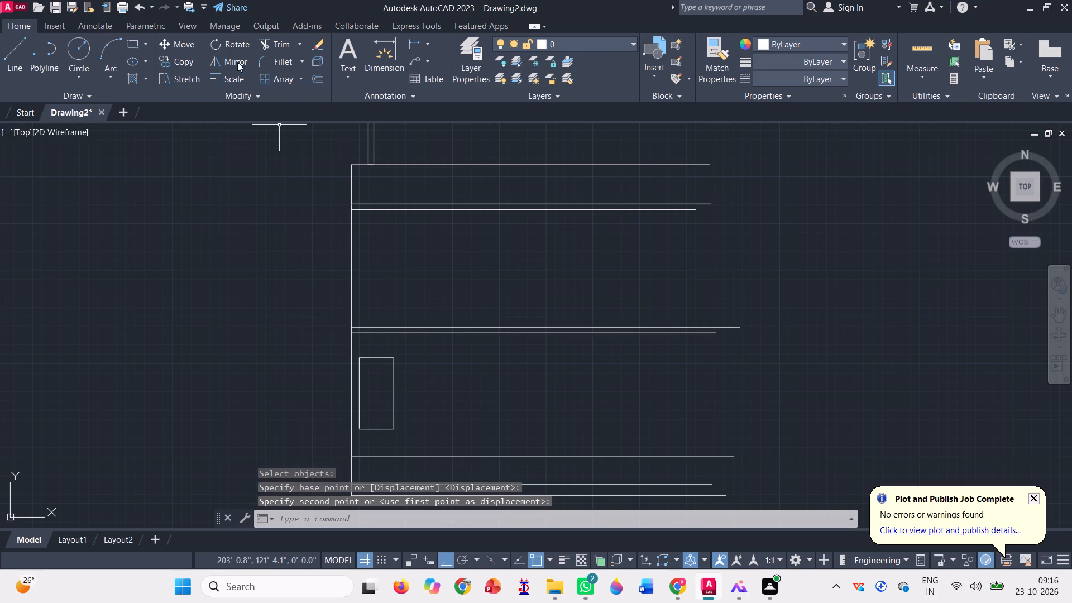
Offset the window rectangle 0'2" inward to form its frame.
click(315, 78)
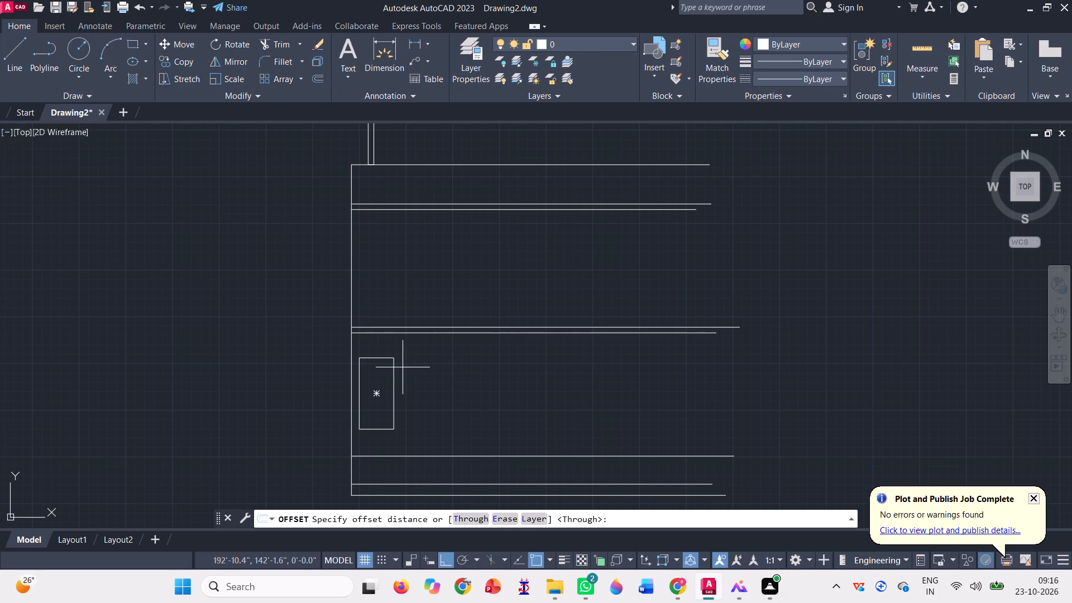
text(0'2")
key(Return)
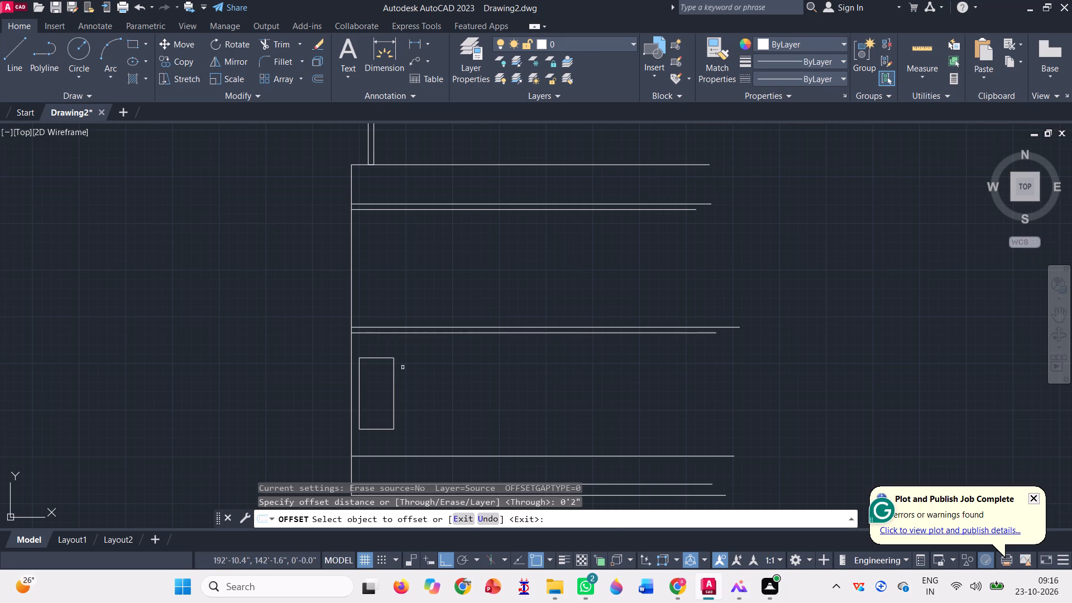
click(395, 369)
click(384, 370)
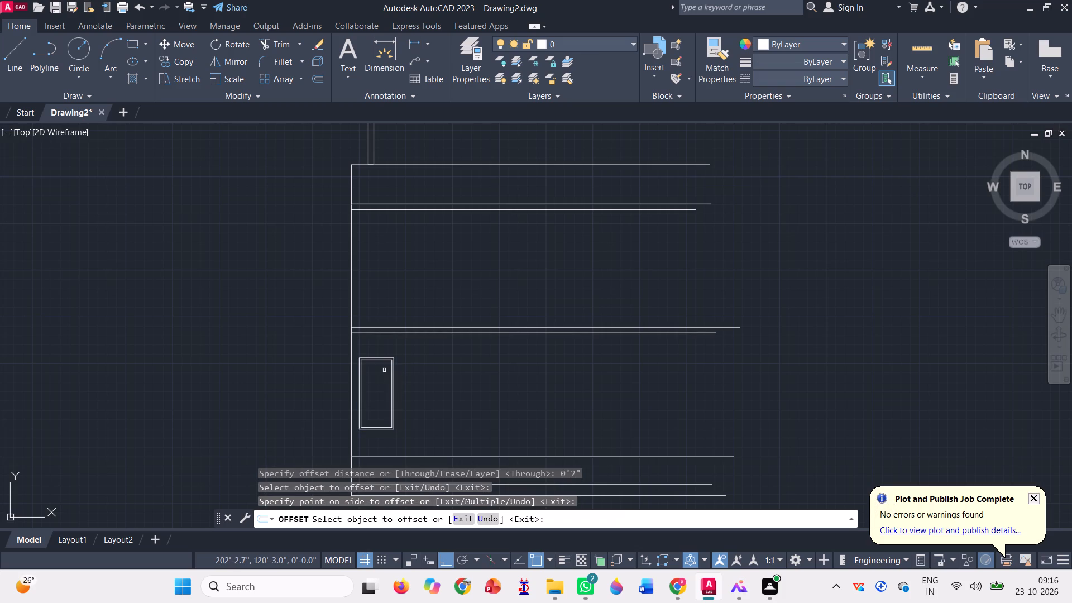
key(Escape)
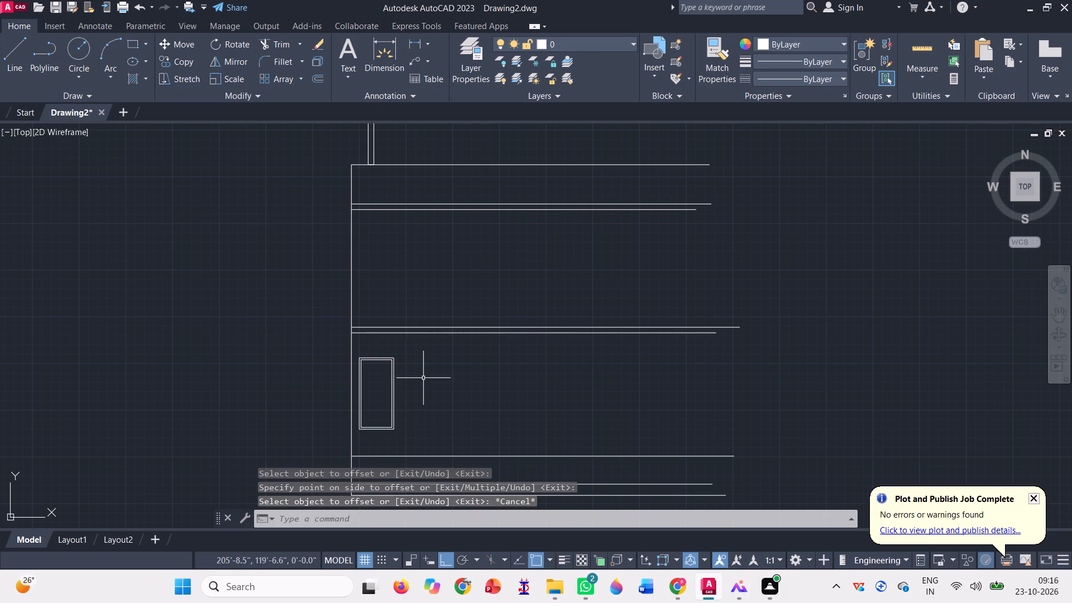
Draw a vertical centre line through the window from the outer rectangle's bottom midpoint to its top midpoint.
key(l)
key(Return)
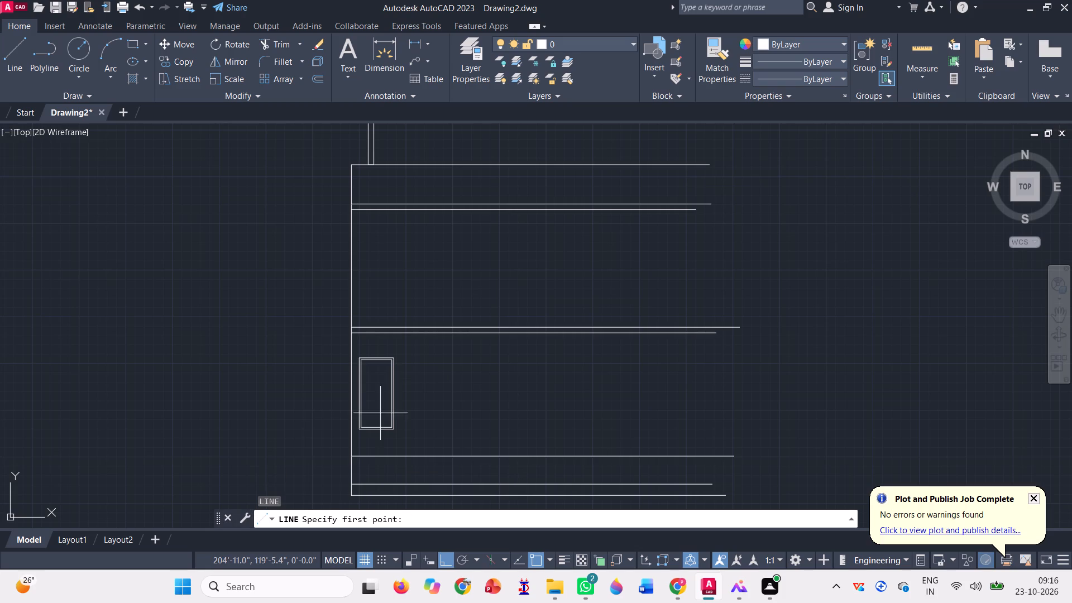
click(373, 432)
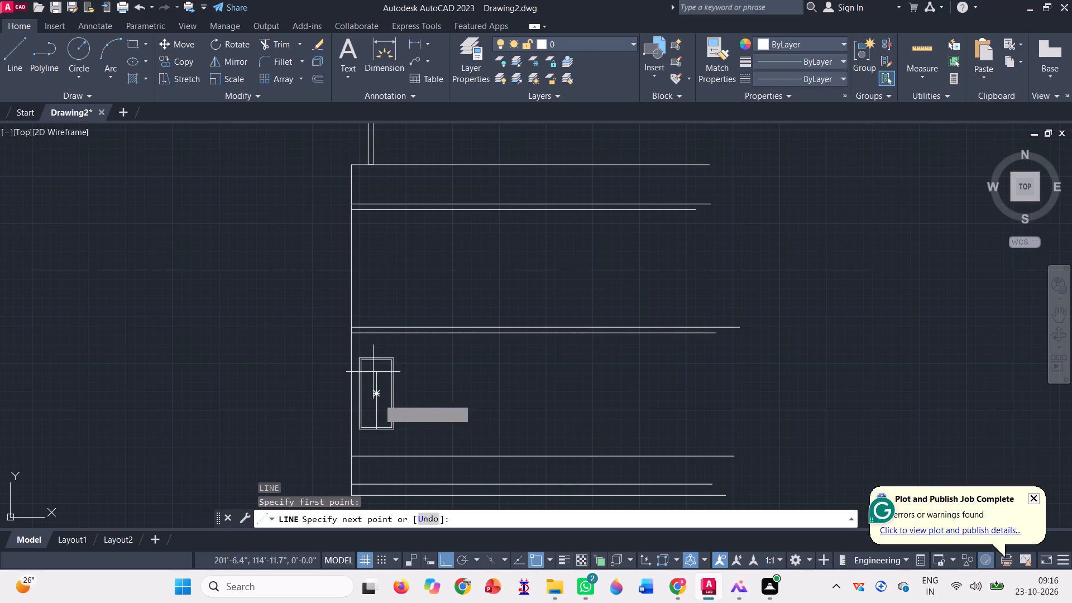
click(376, 357)
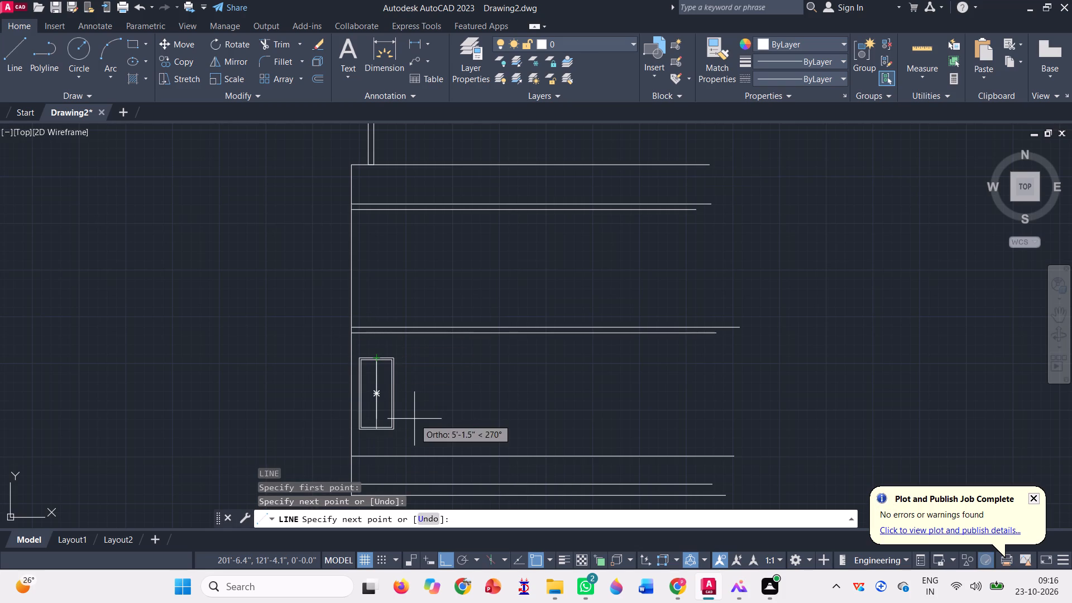
key(space)
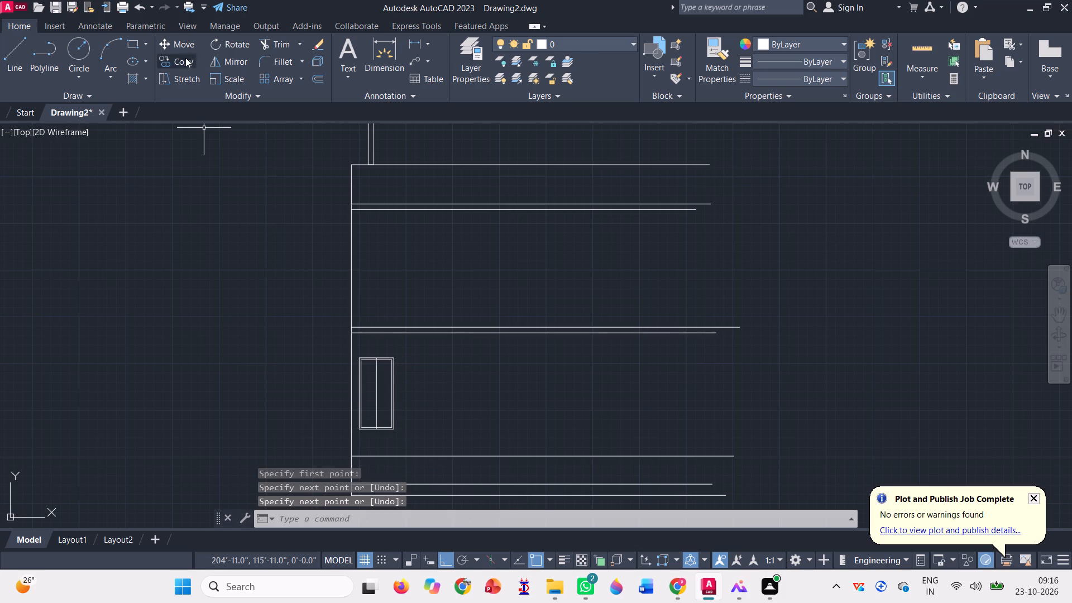
Copy the window's vertical centre line about 0.3" to each side of the original.
click(180, 60)
scroll(382, 370, up, 2)
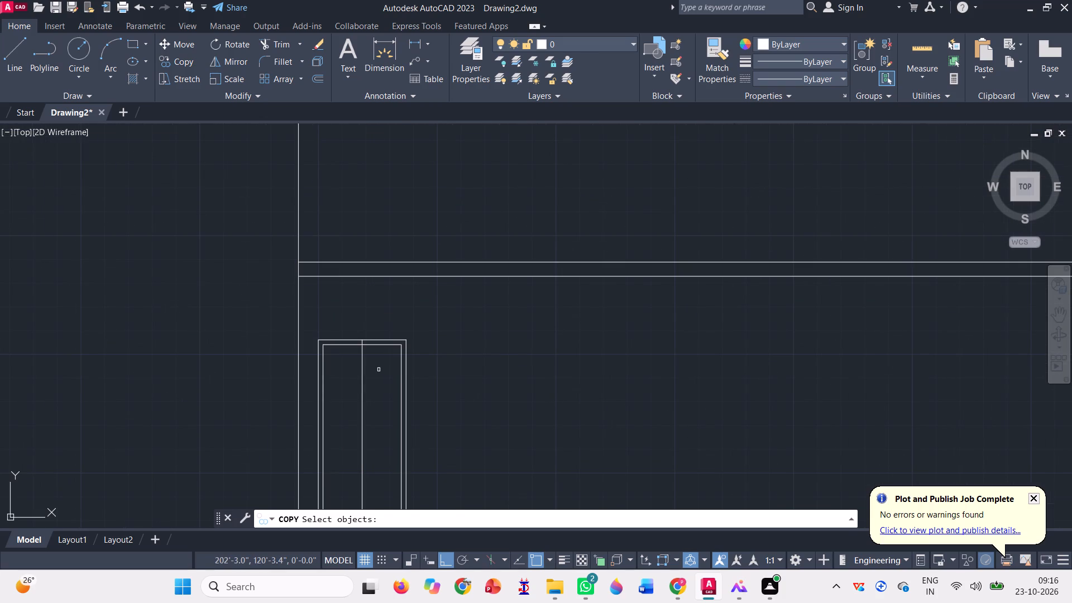
click(369, 369)
click(353, 366)
scroll(359, 339, up, 4)
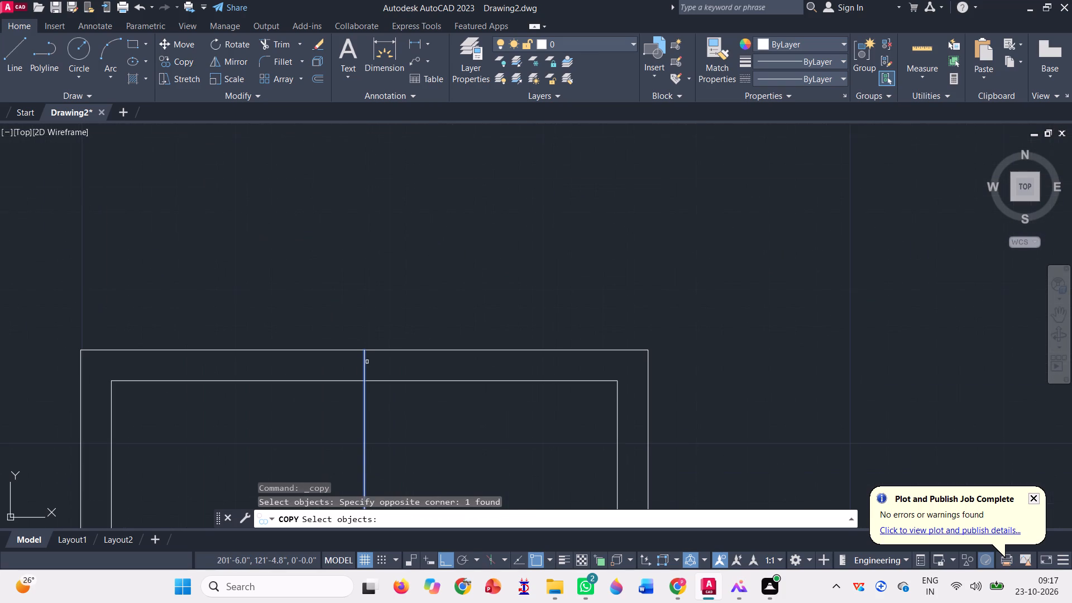
key(space)
click(365, 381)
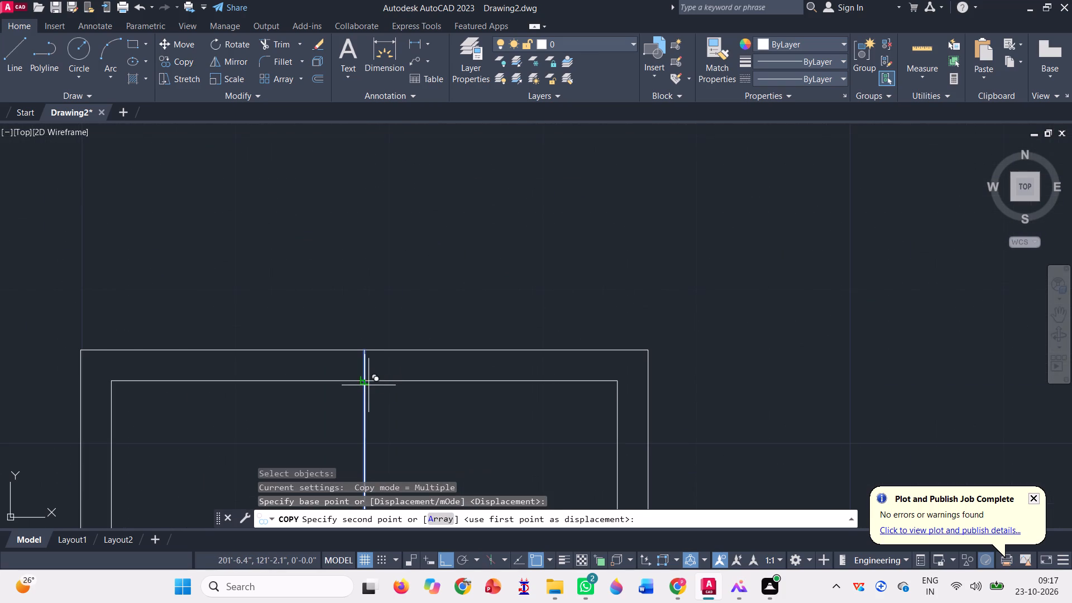
click(368, 382)
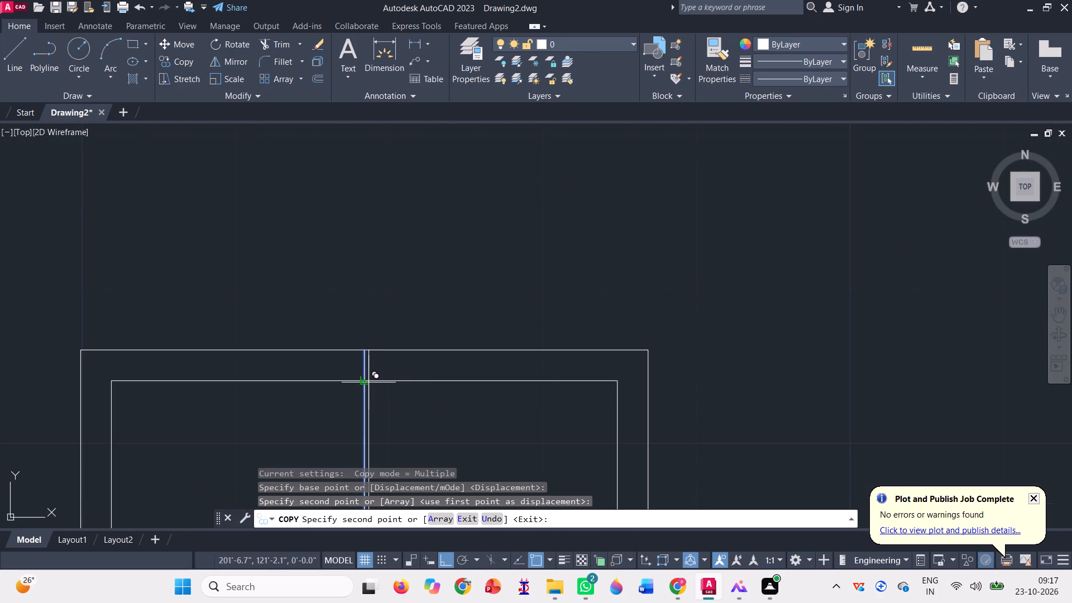
scroll(366, 378, up, 3)
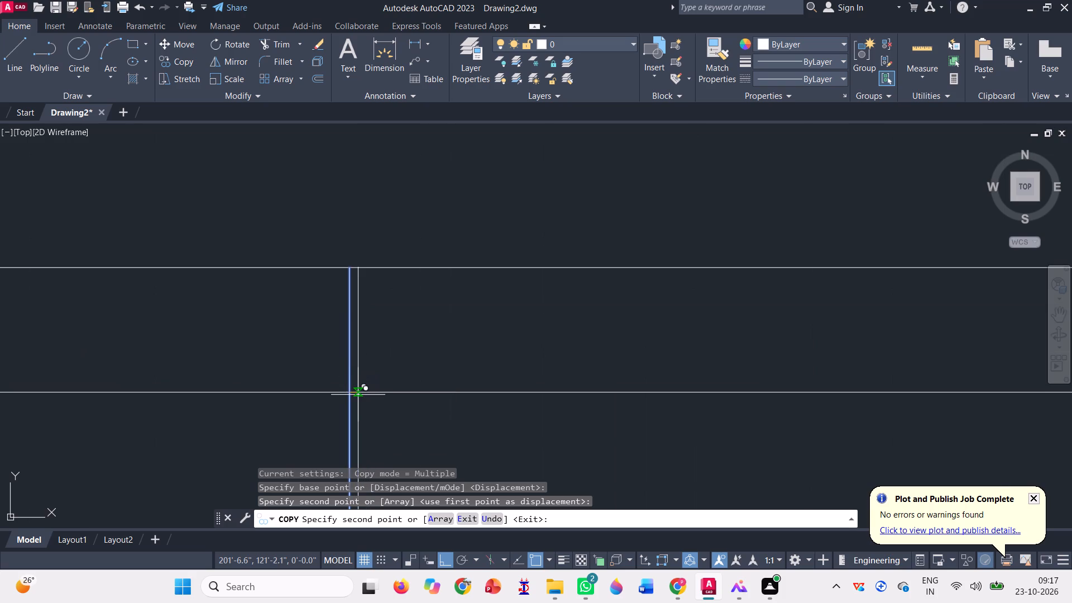
click(358, 394)
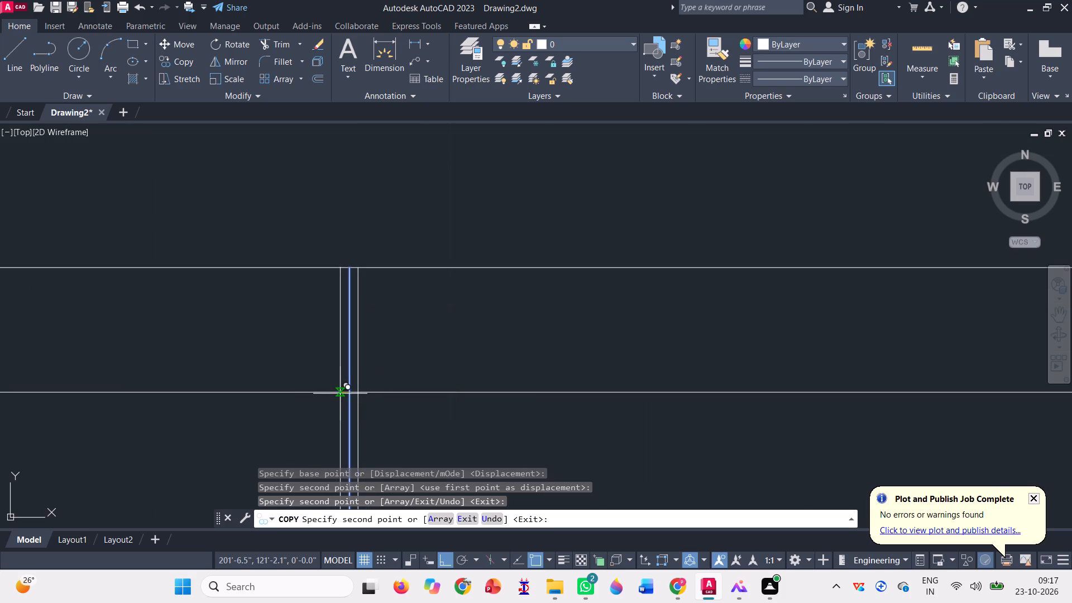
click(340, 394)
key(space)
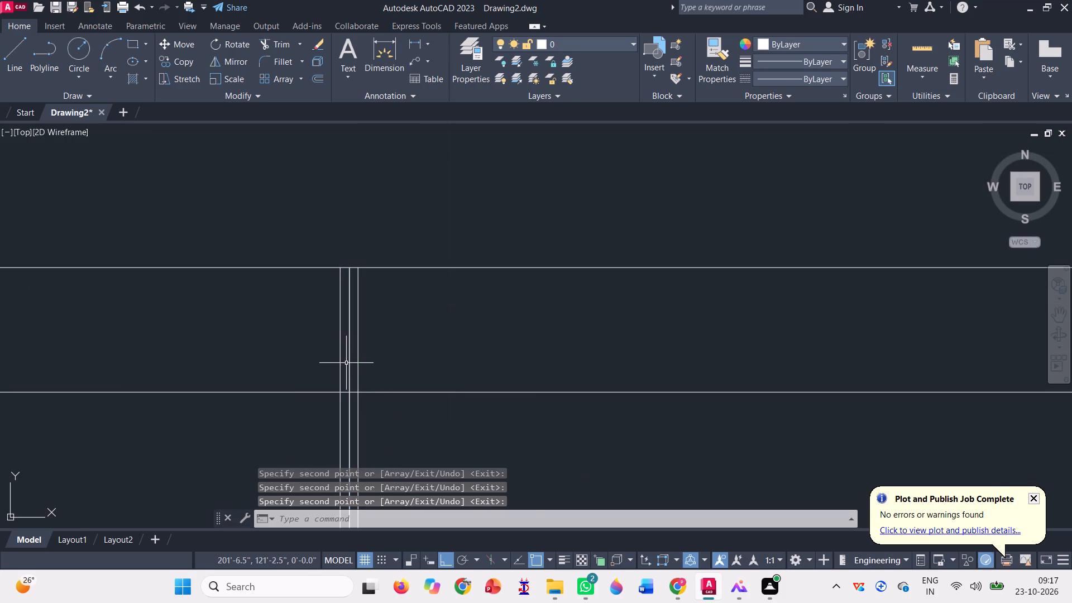
Delete the original centre line between the two side copies.
click(352, 365)
click(350, 357)
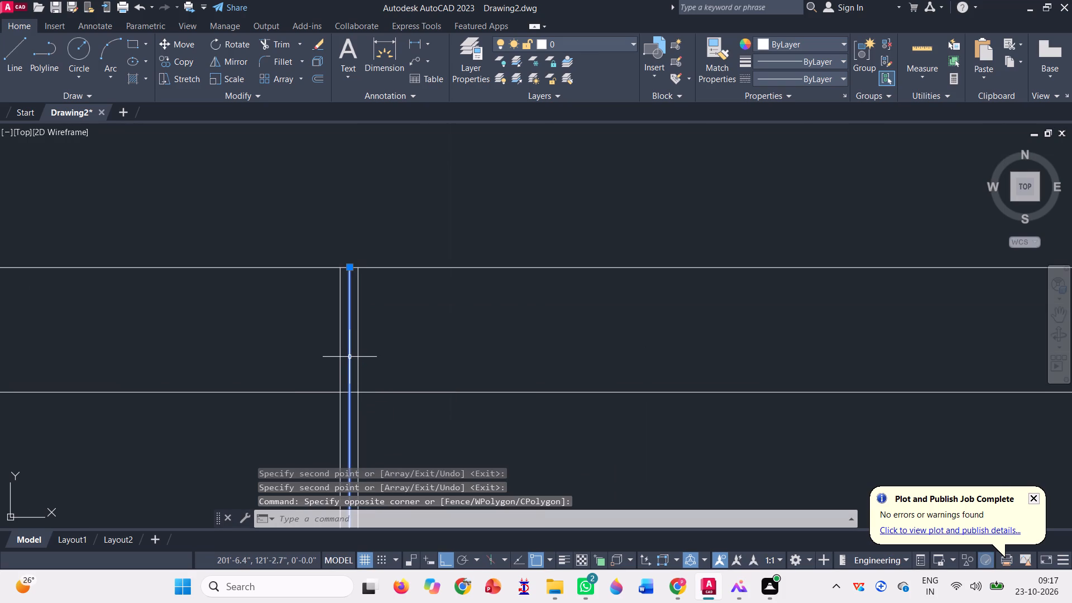
key(Delete)
Trim the ends of both vertical centre lines where they cross the window frame at the top and bottom.
scroll(350, 347, down, 2)
scroll(377, 293, down, 1)
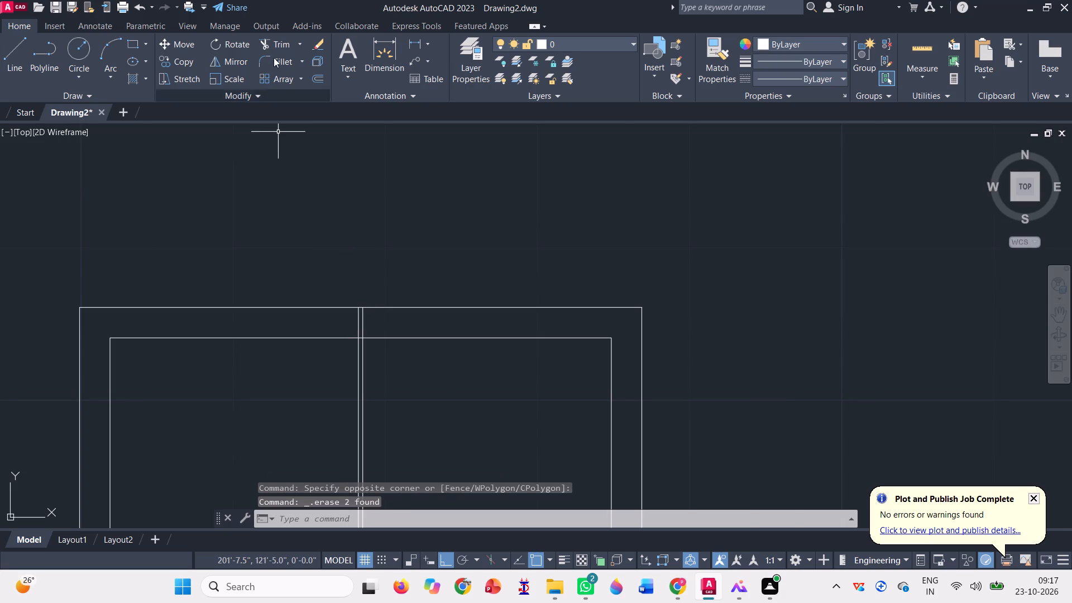
click(275, 44)
scroll(339, 328, up, 2)
click(341, 326)
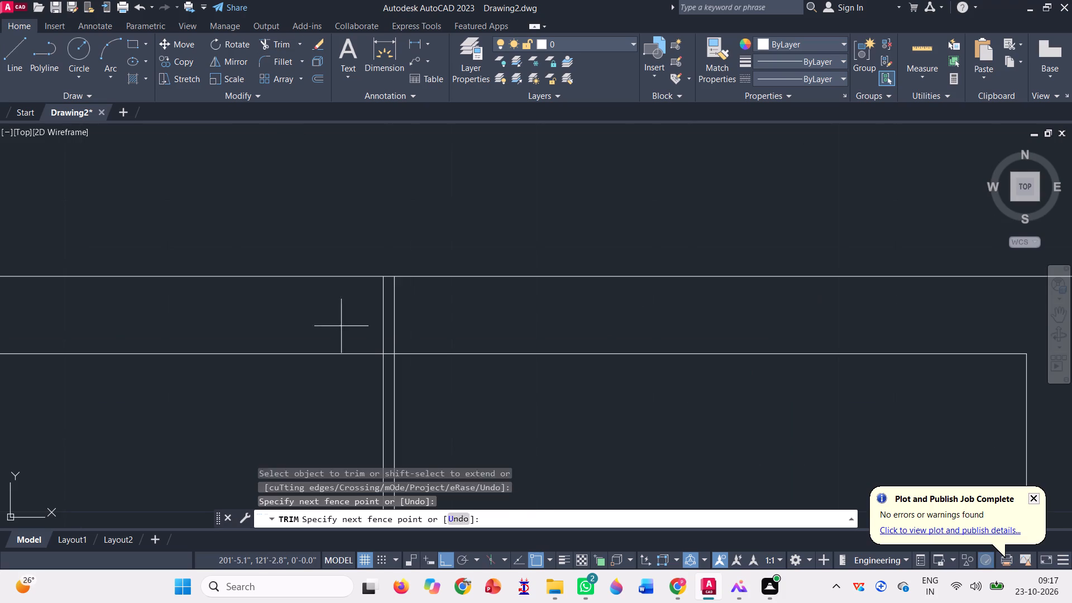
click(439, 305)
scroll(378, 265, down, 7)
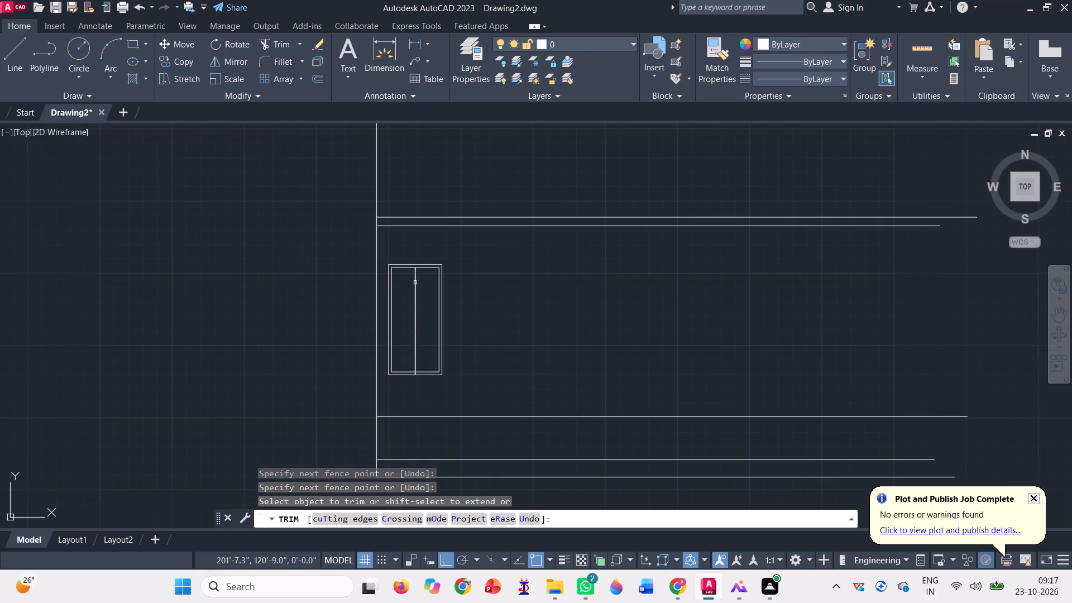
scroll(407, 367, up, 6)
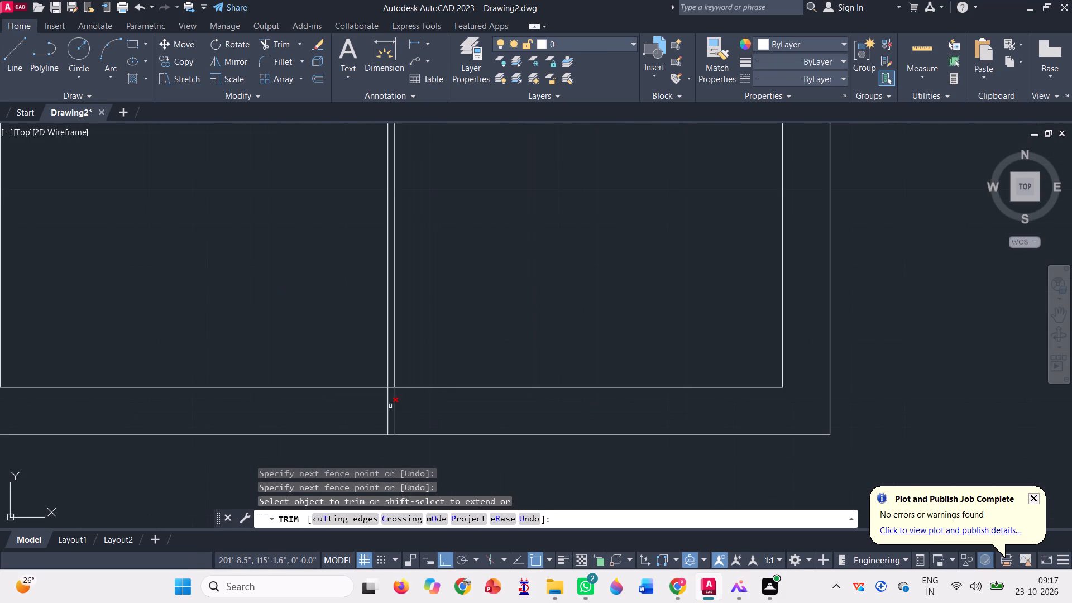
click(374, 406)
click(420, 410)
scroll(352, 416, down, 5)
key(grave)
scroll(258, 374, down, 1)
key(Escape)
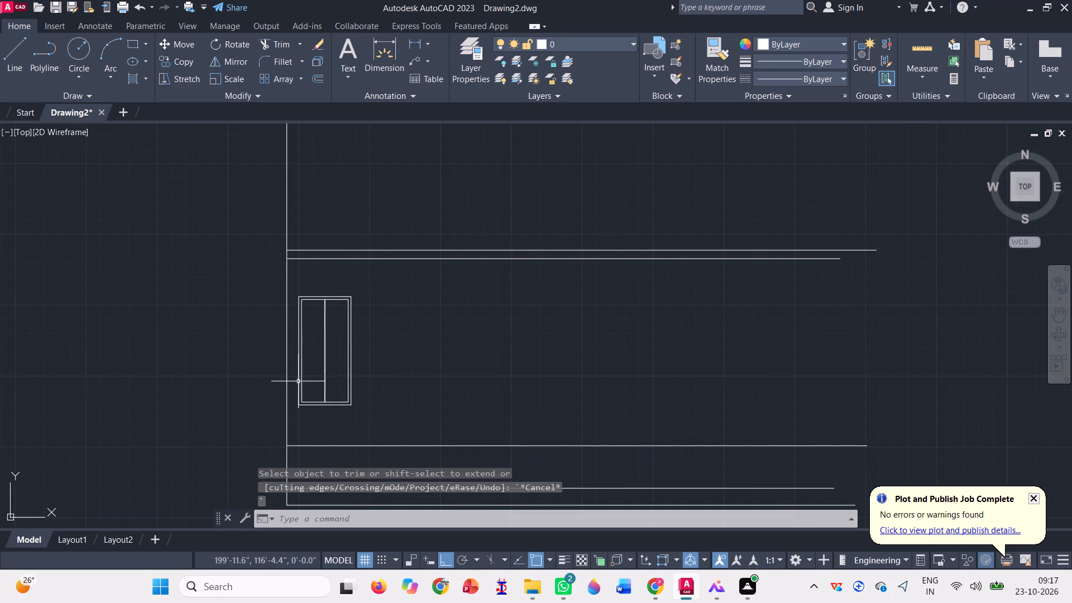
Draw a larger door rectangle to the right of the window, rising from the floor line below the window.
click(134, 42)
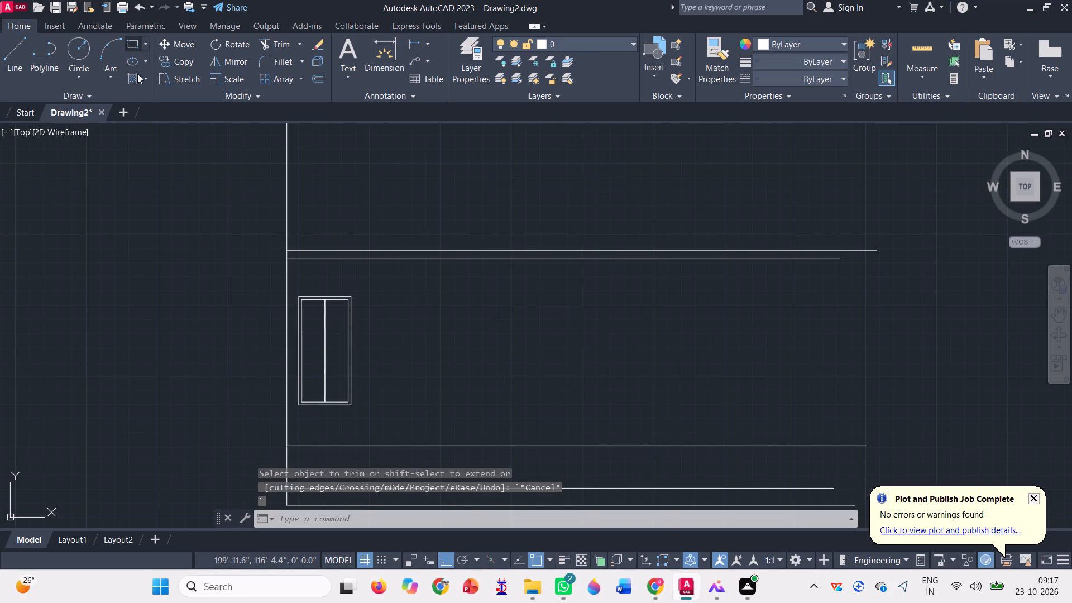
click(388, 445)
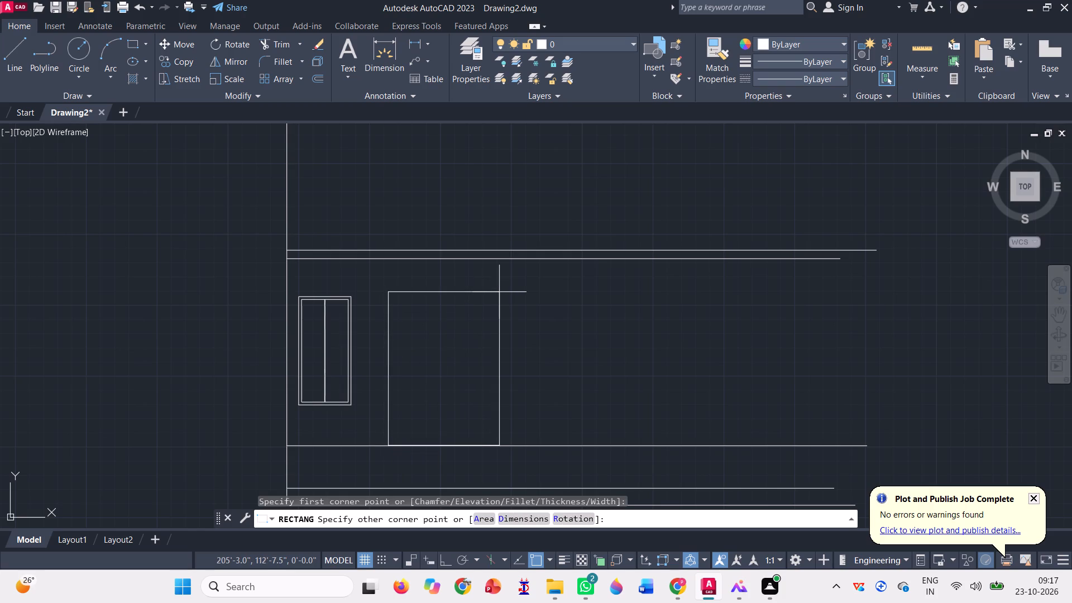
click(492, 291)
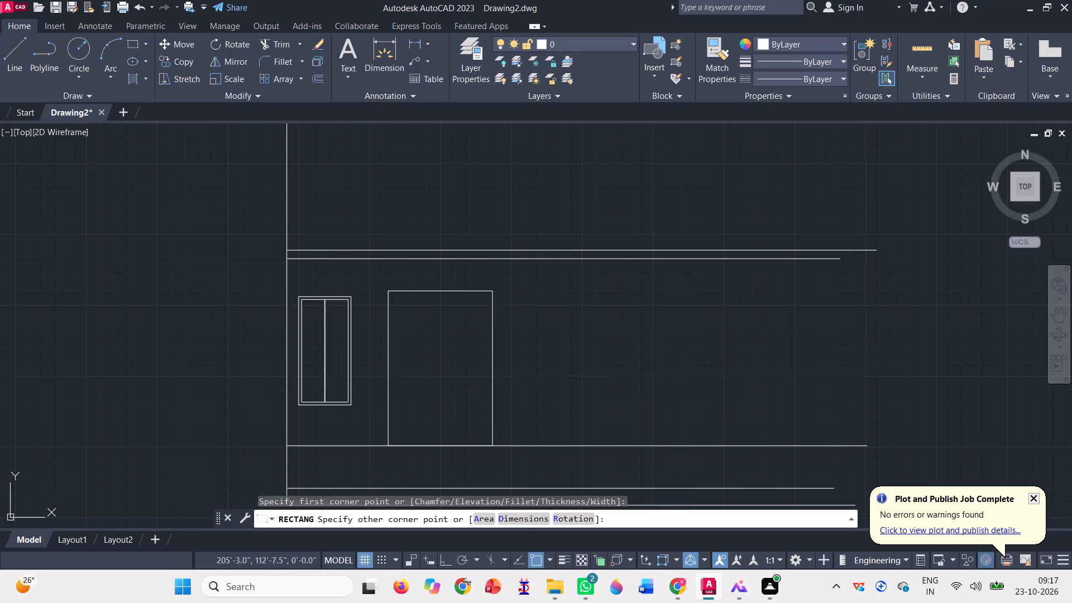
Offset the door rectangle 4" inward to form the inner edge of its frame.
click(320, 74)
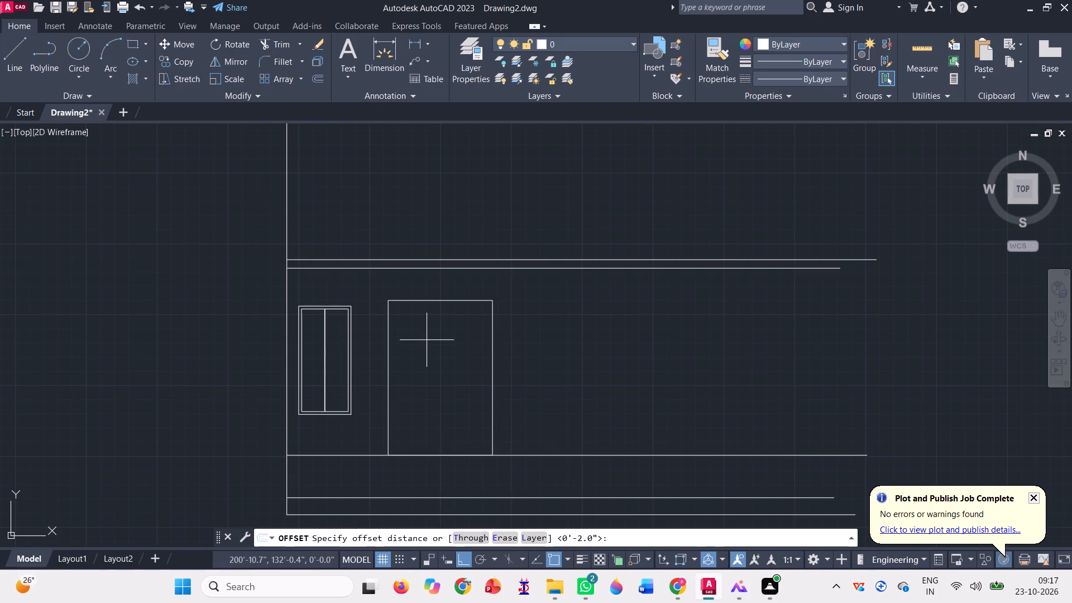
key(0)
key(apostrophe)
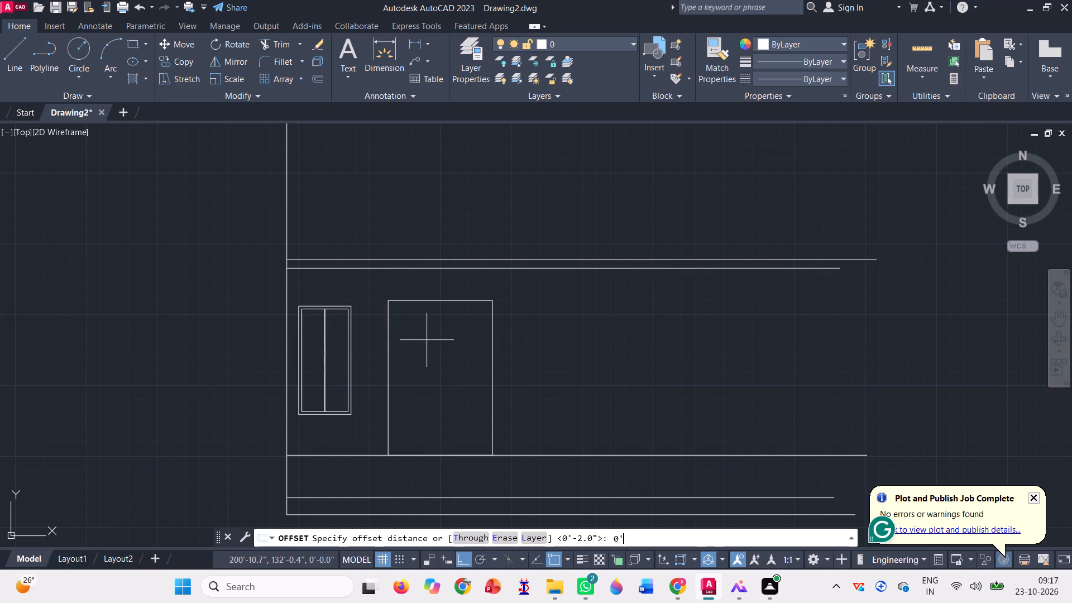
key(4)
key(shift+quotedbl)
key(Return)
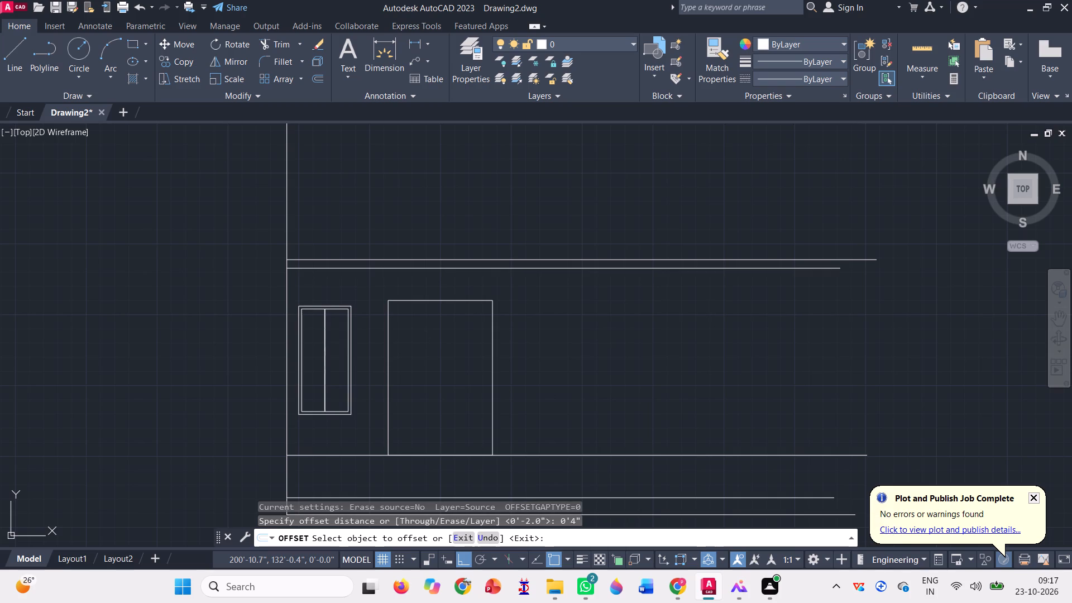
click(388, 365)
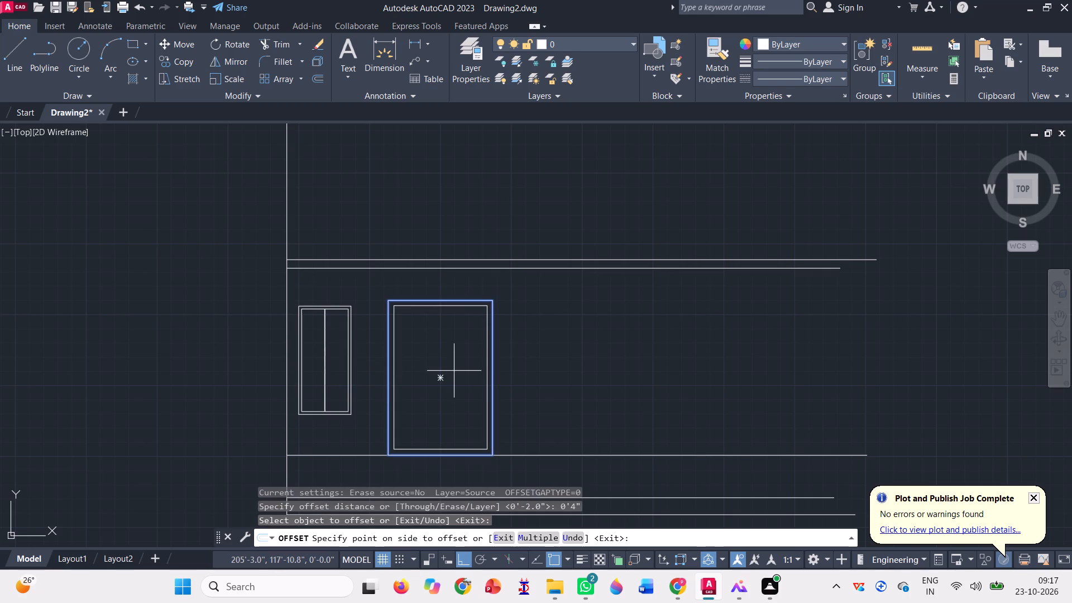
click(454, 371)
Trim away the bottom edges of the inner and outer door rectangles at the floor line.
click(280, 44)
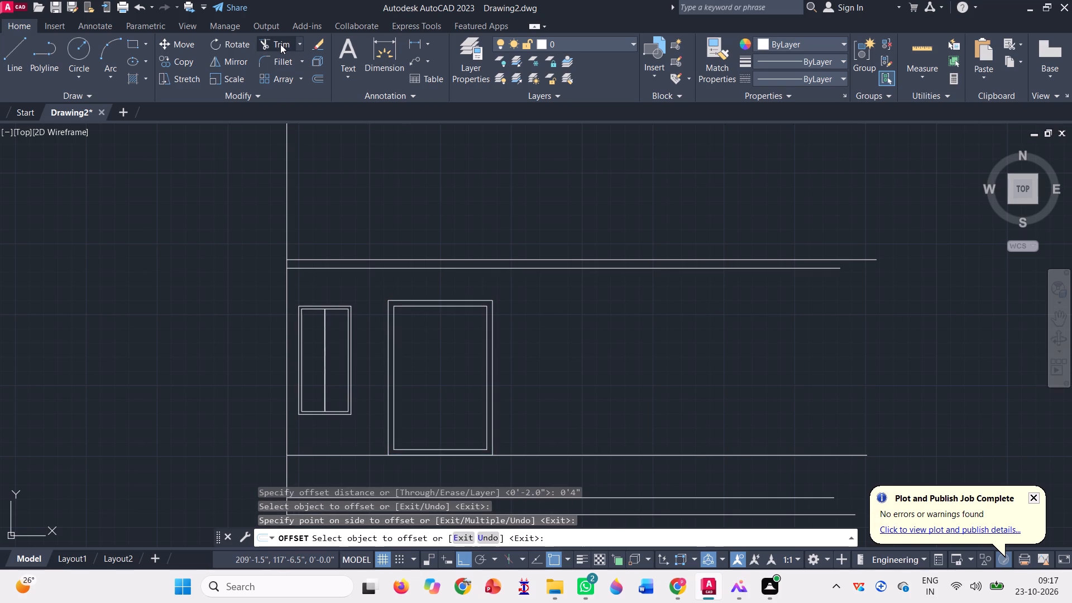
scroll(411, 438, up, 3)
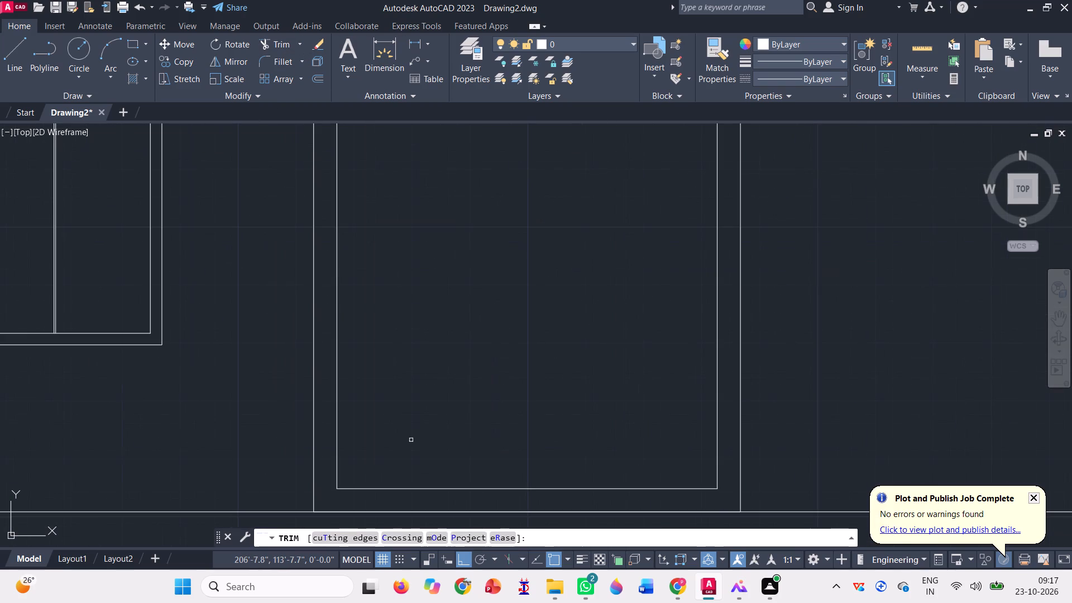
click(422, 490)
scroll(392, 413, down, 1)
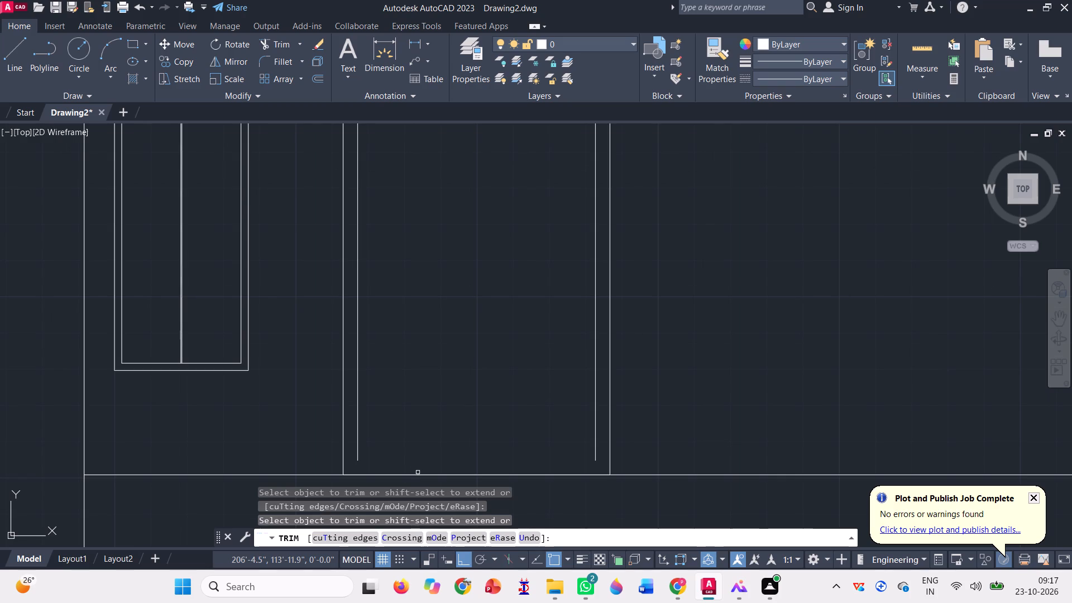
click(418, 473)
Extend the two inner vertical lines of the door frame down to the floor line.
click(295, 42)
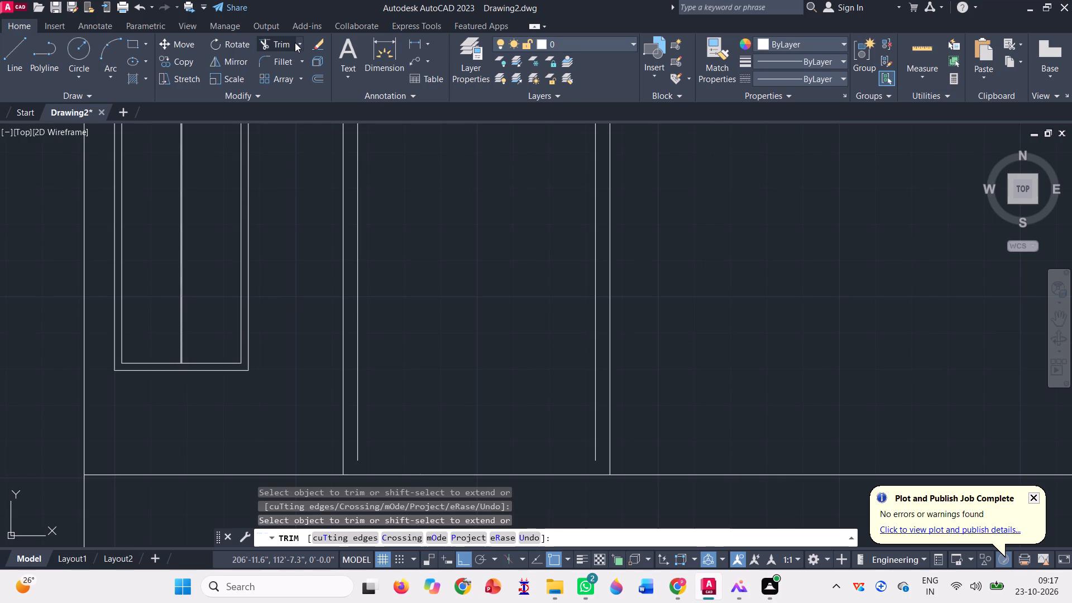
click(301, 42)
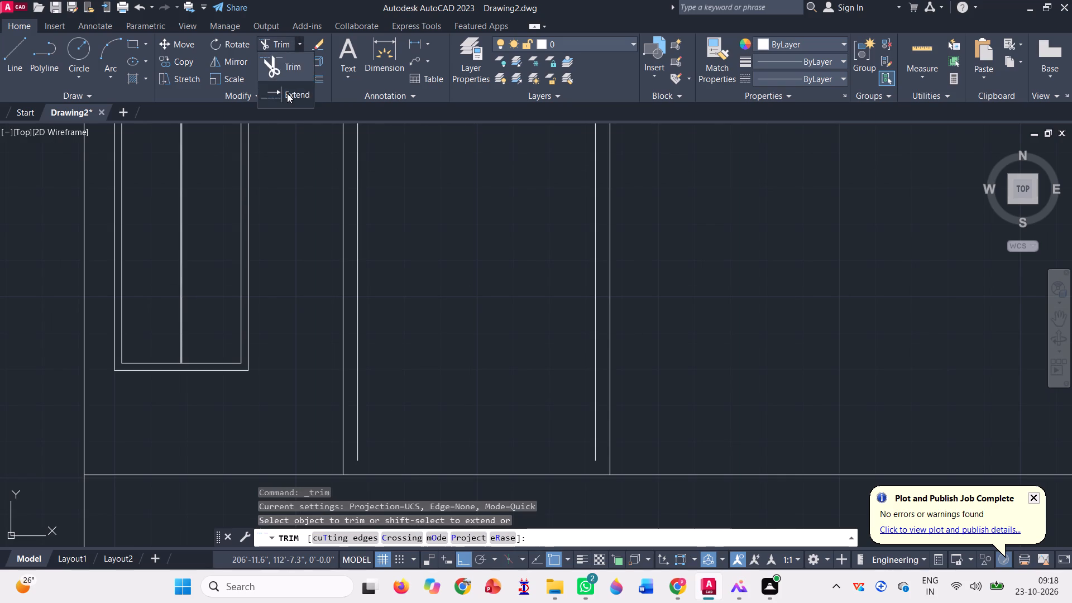
click(287, 93)
click(356, 329)
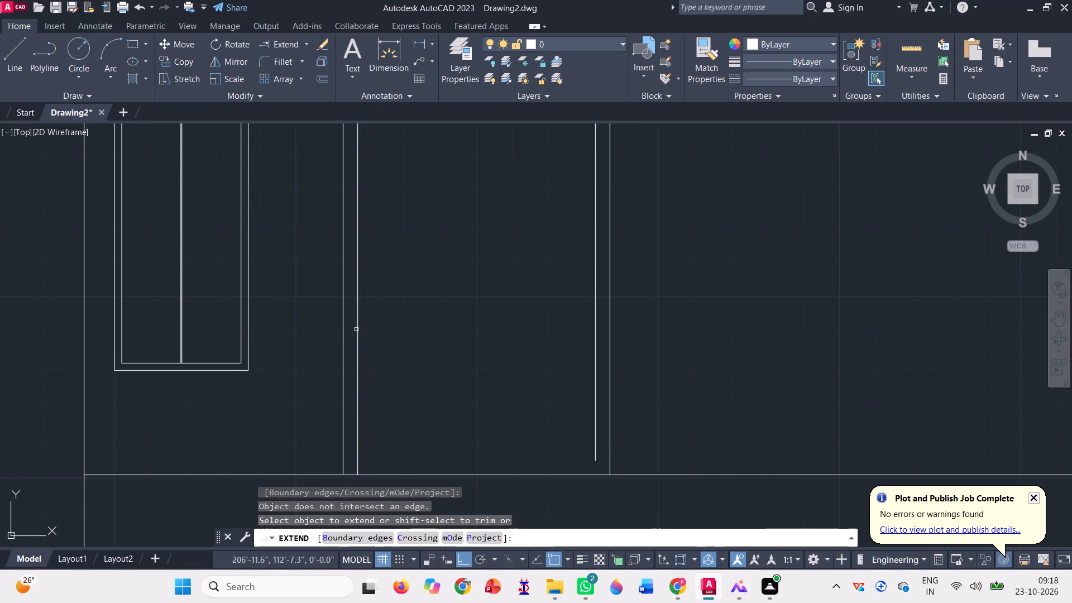
click(597, 413)
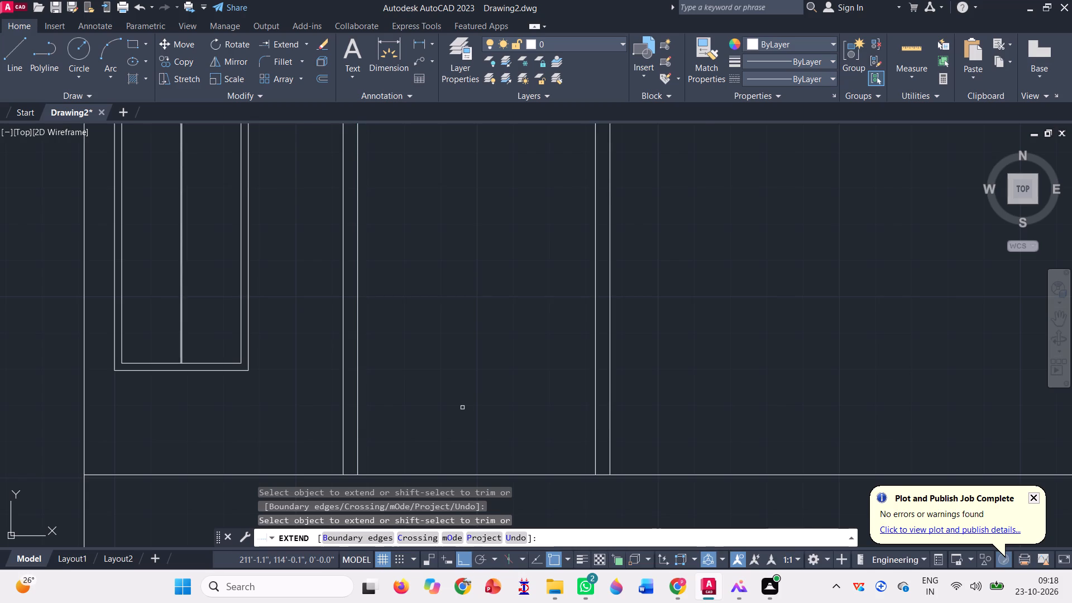
scroll(462, 407, down, 1)
key(Escape)
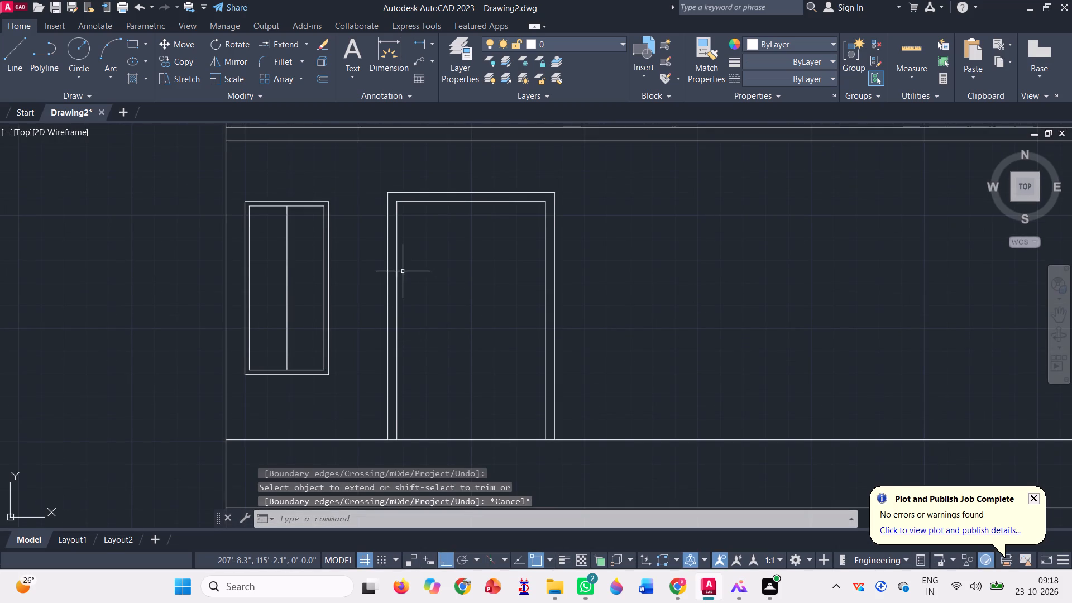
Draw a vertical centre line through the door from the midpoint of the frame's top edge down to the floor line.
key(l)
key(Return)
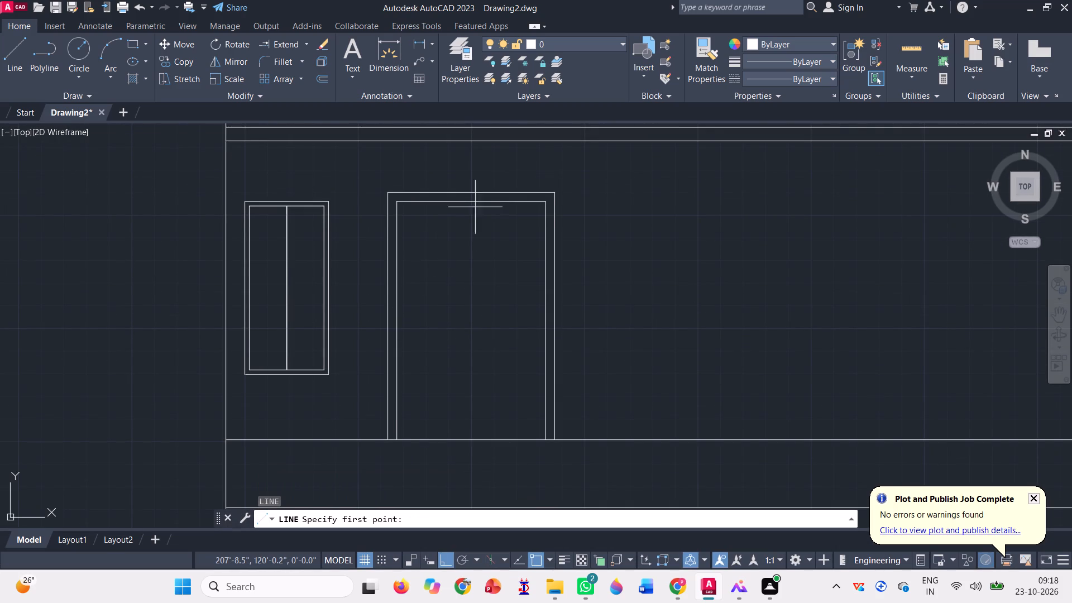
click(471, 197)
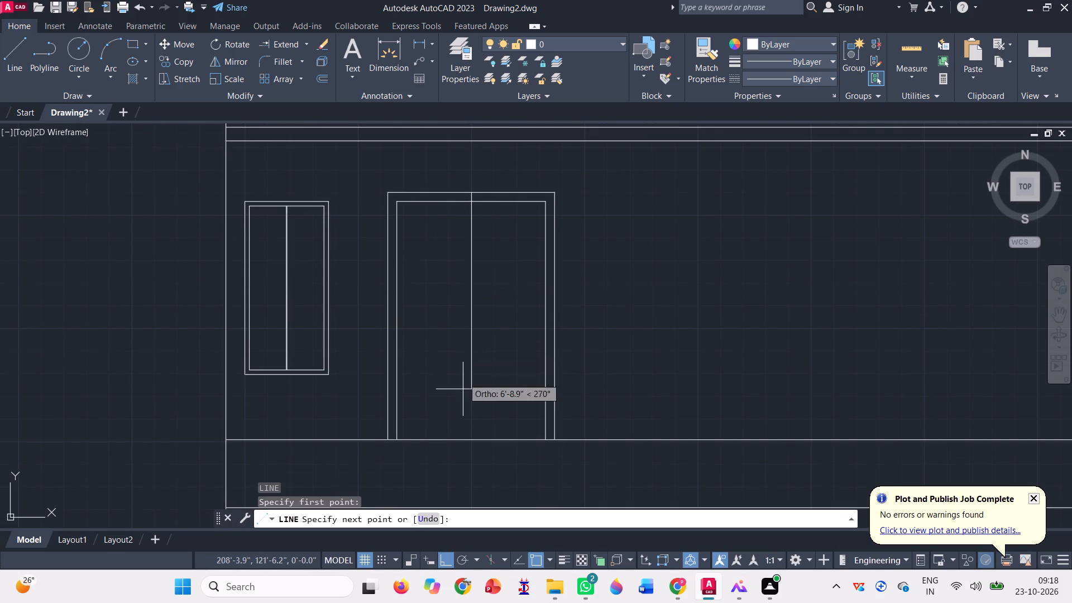
click(473, 444)
key(space)
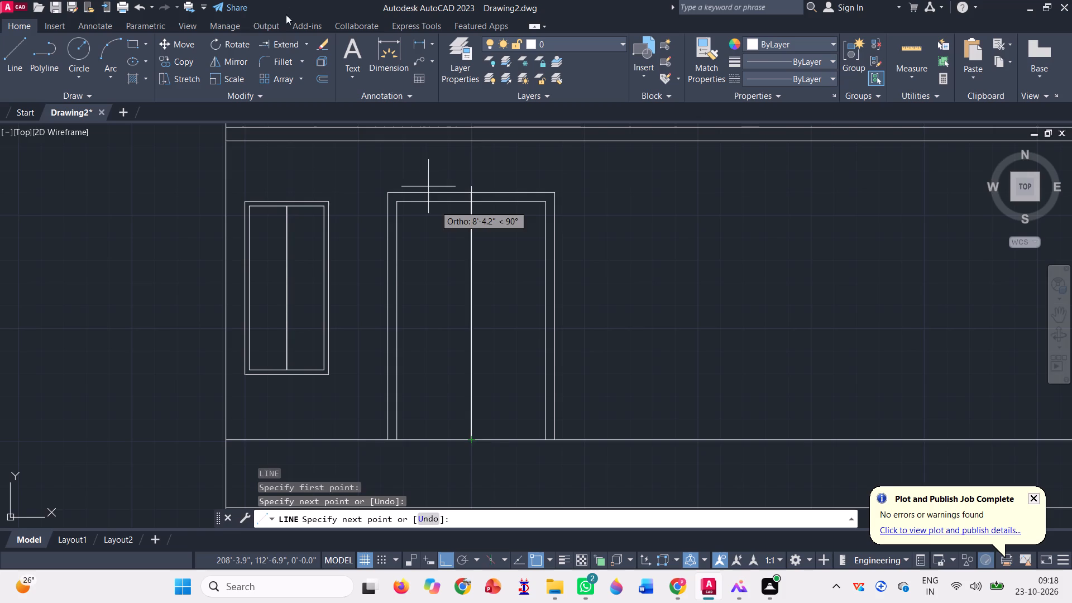
Trim the part of the door's centre line that crosses the top of the frame.
click(308, 42)
click(283, 64)
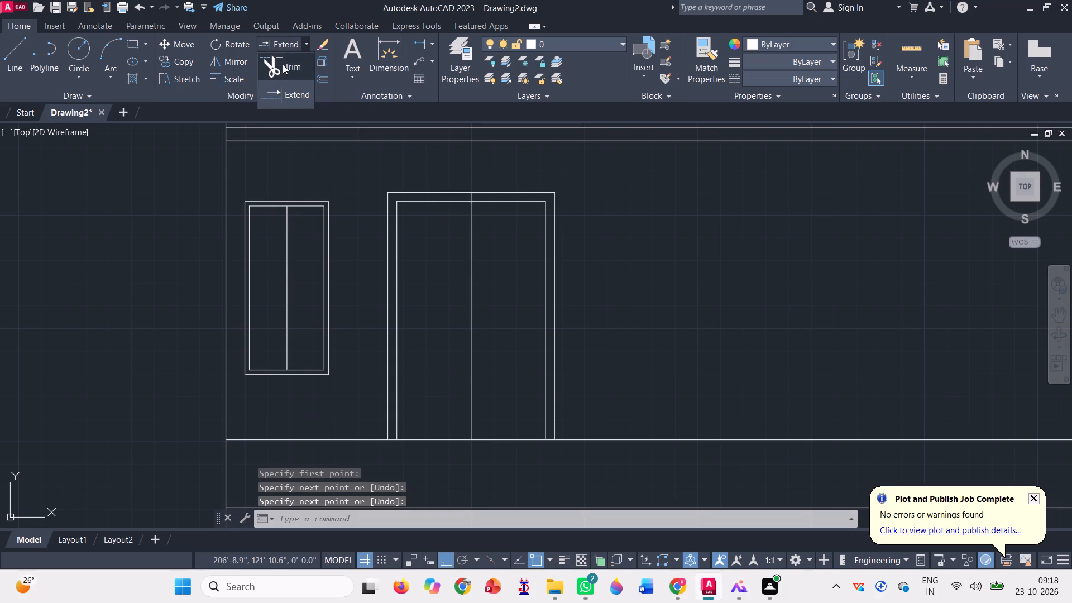
scroll(463, 194, up, 3)
click(485, 202)
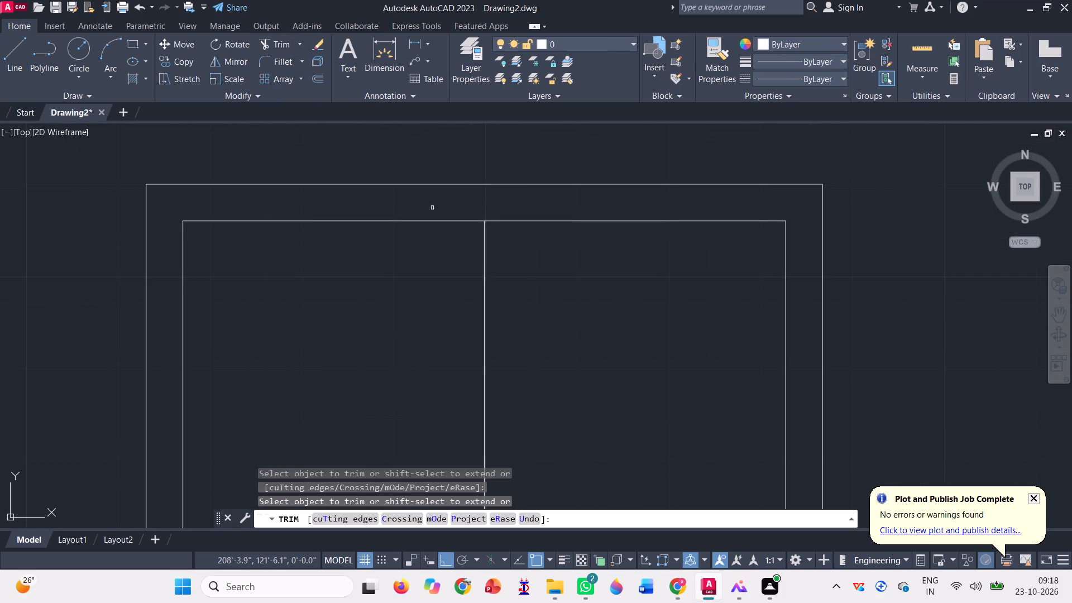
scroll(432, 208, down, 3)
key(Escape)
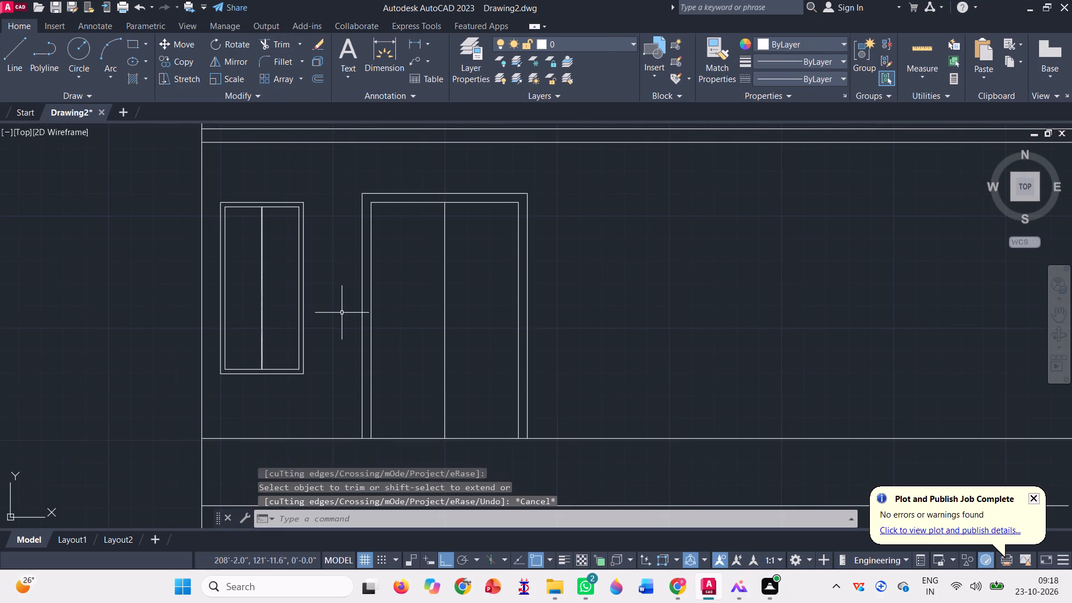
Draw a vertical line just right of the door from the floor line up to the lower slab line.
scroll(342, 313, down, 1)
key(l)
key(Return)
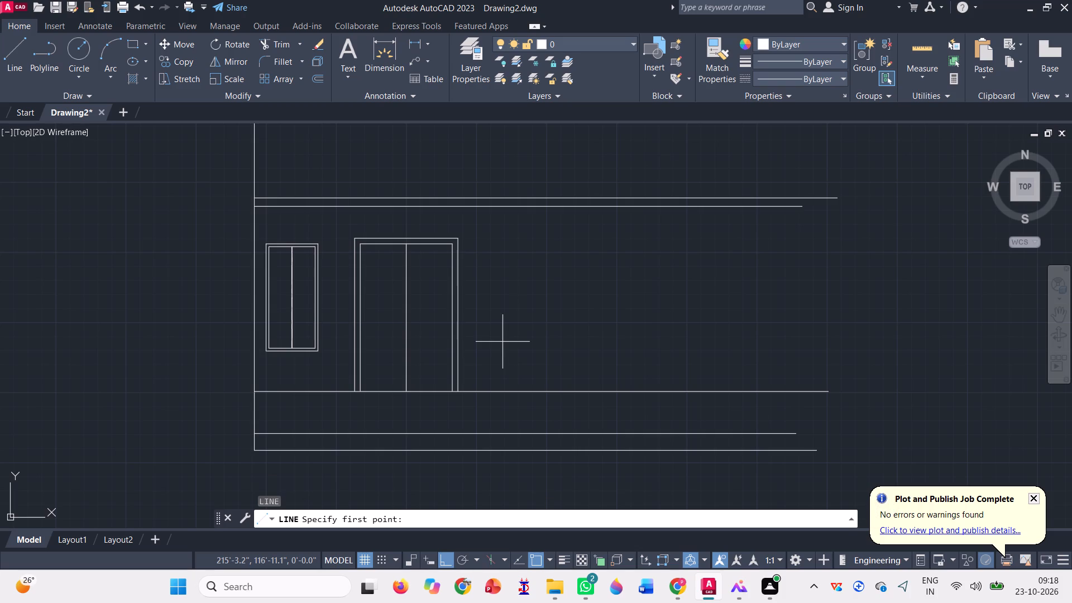
click(467, 391)
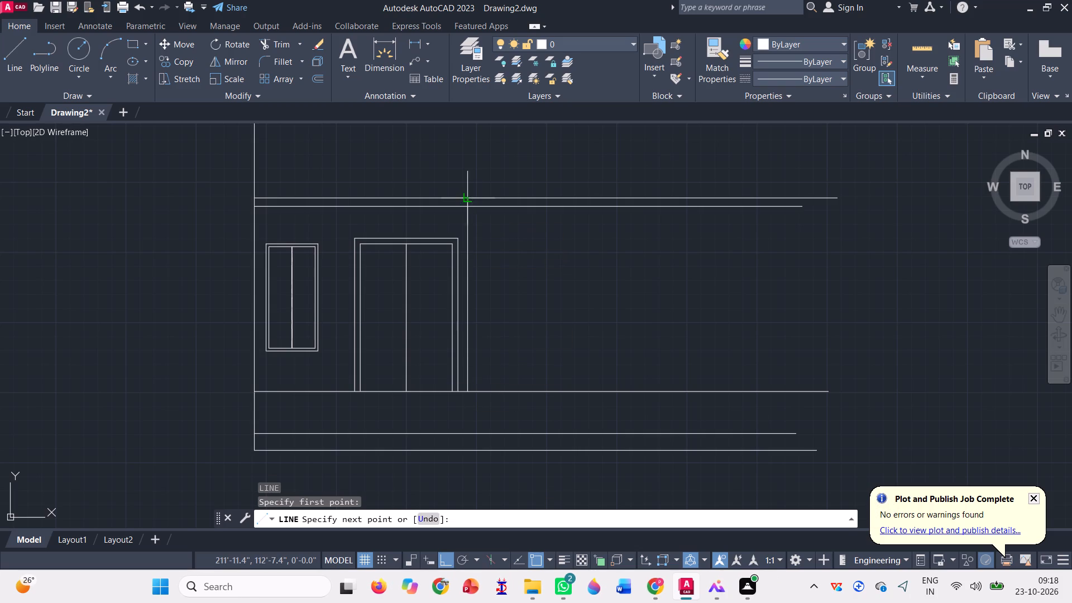
click(466, 206)
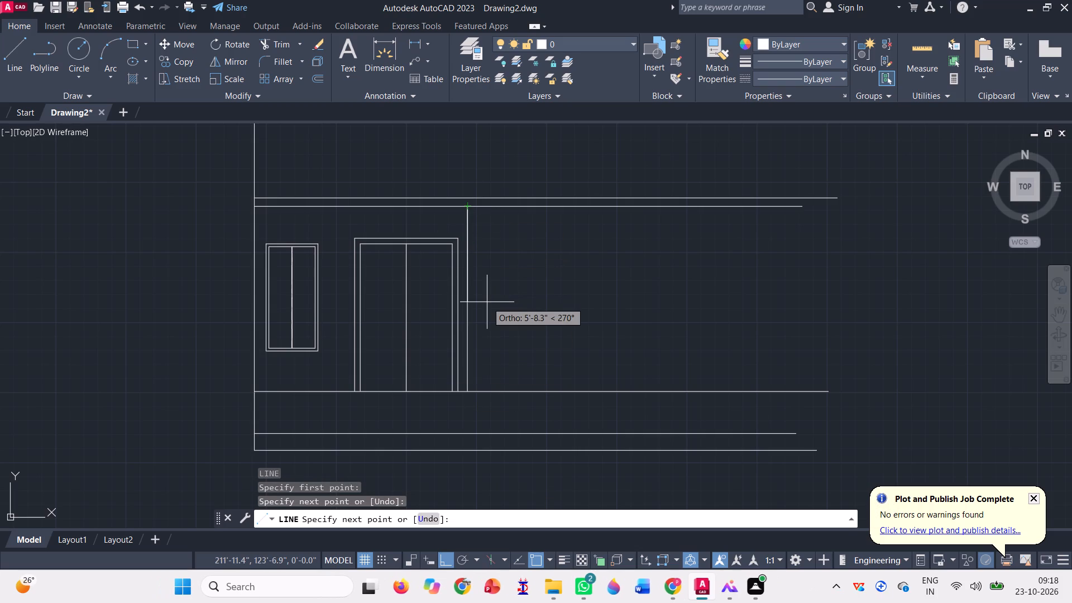
key(space)
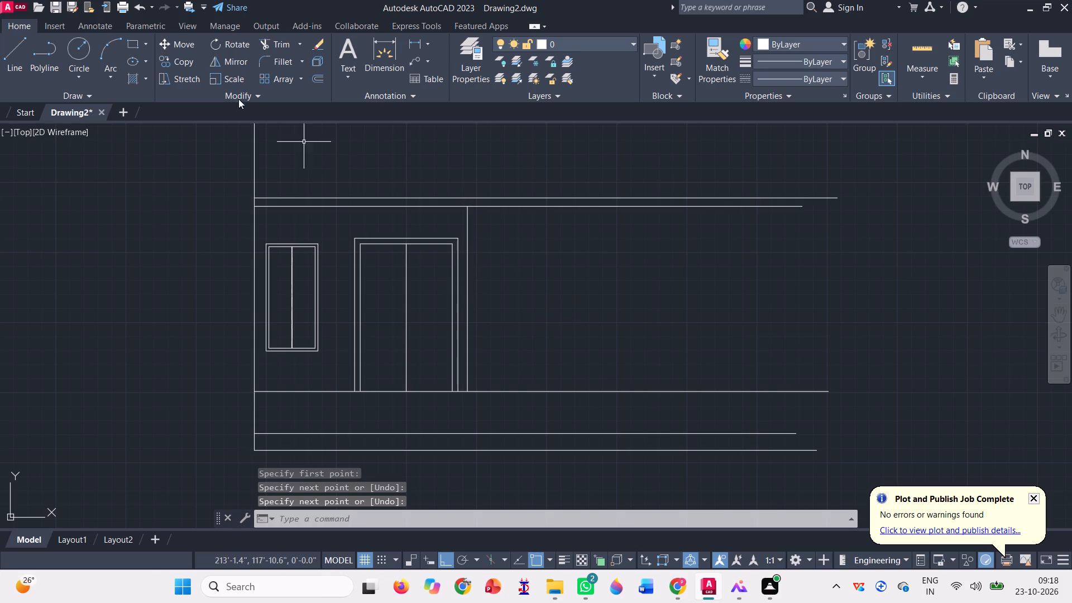
Draw a wide rectangle from the top of the new vertical line to a point on the floor line further right.
click(133, 42)
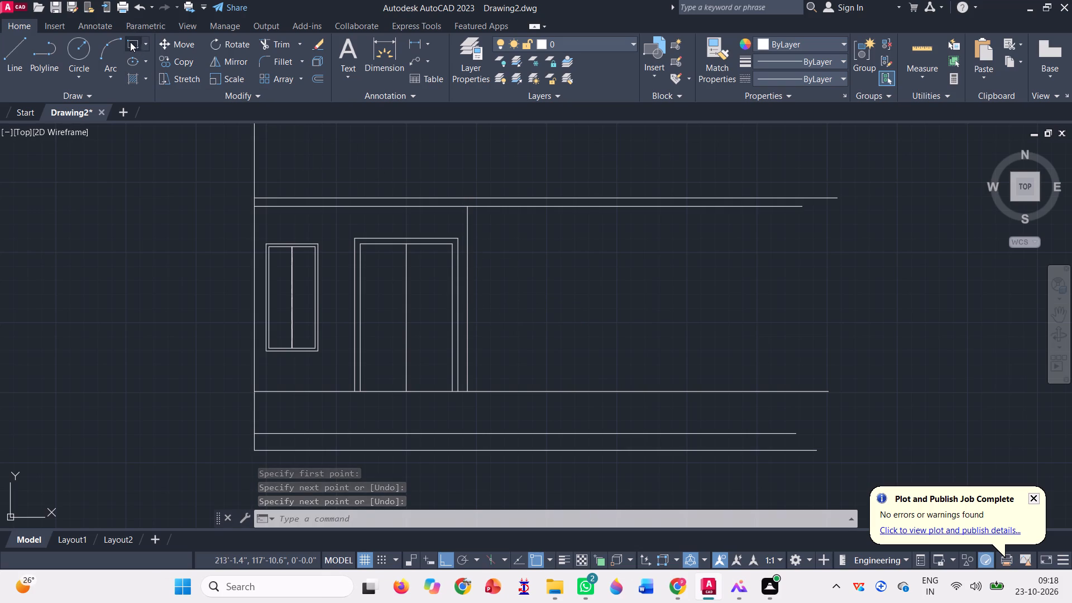
click(465, 206)
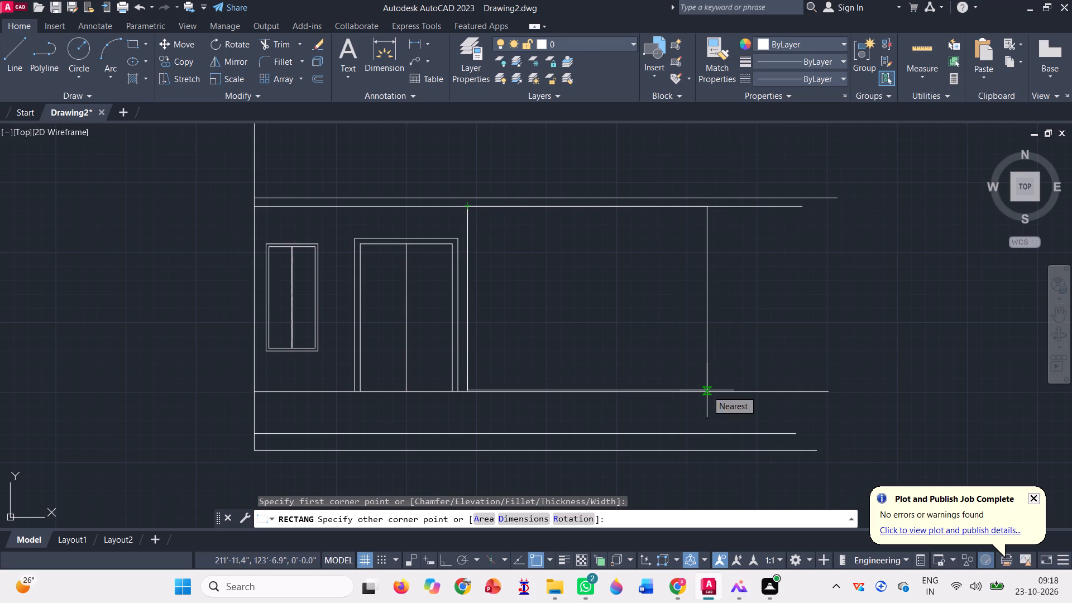
click(707, 394)
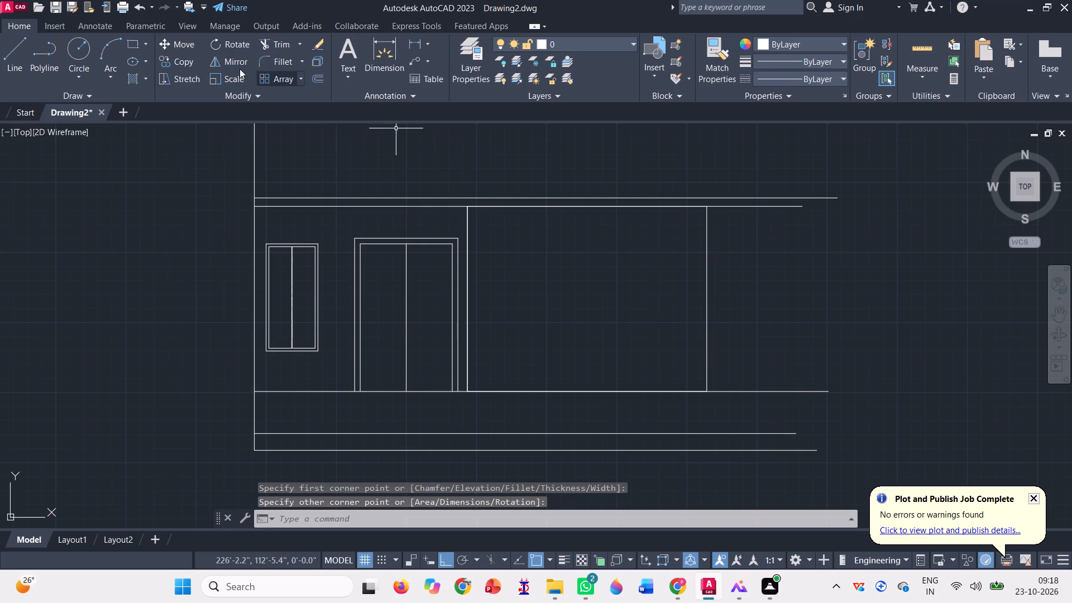
Trim away the wide rectangle's top, left and bottom edges where they overlap existing lines, keeping its right edge.
click(284, 37)
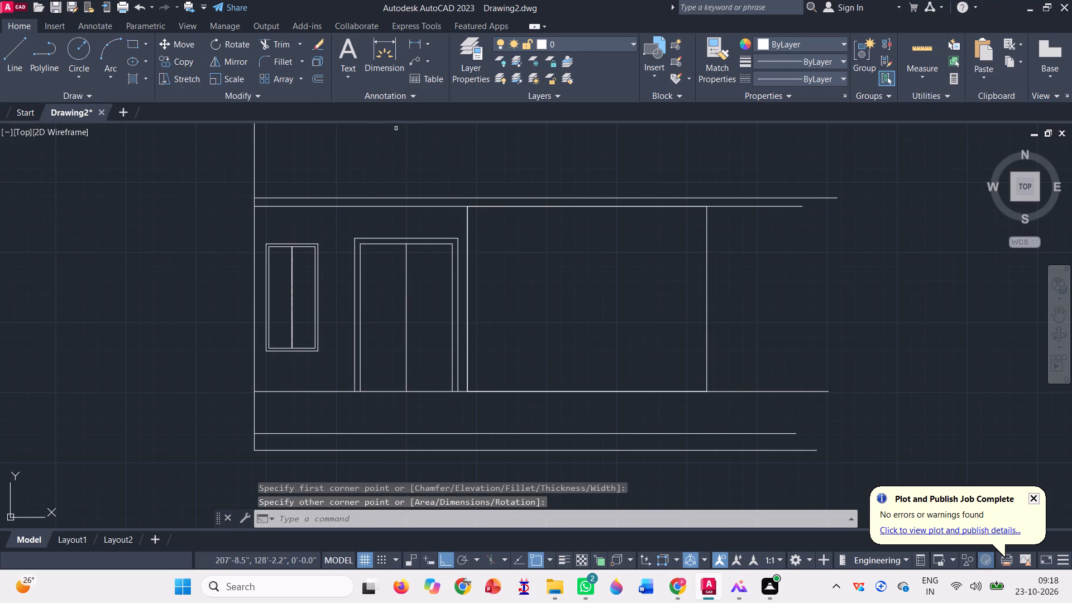
click(525, 207)
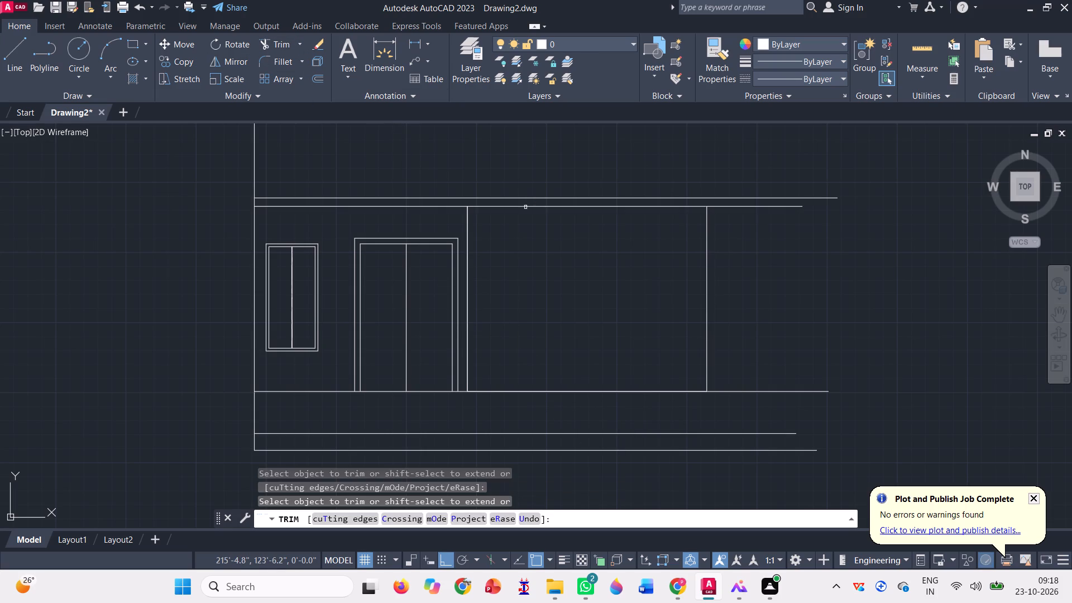
click(470, 273)
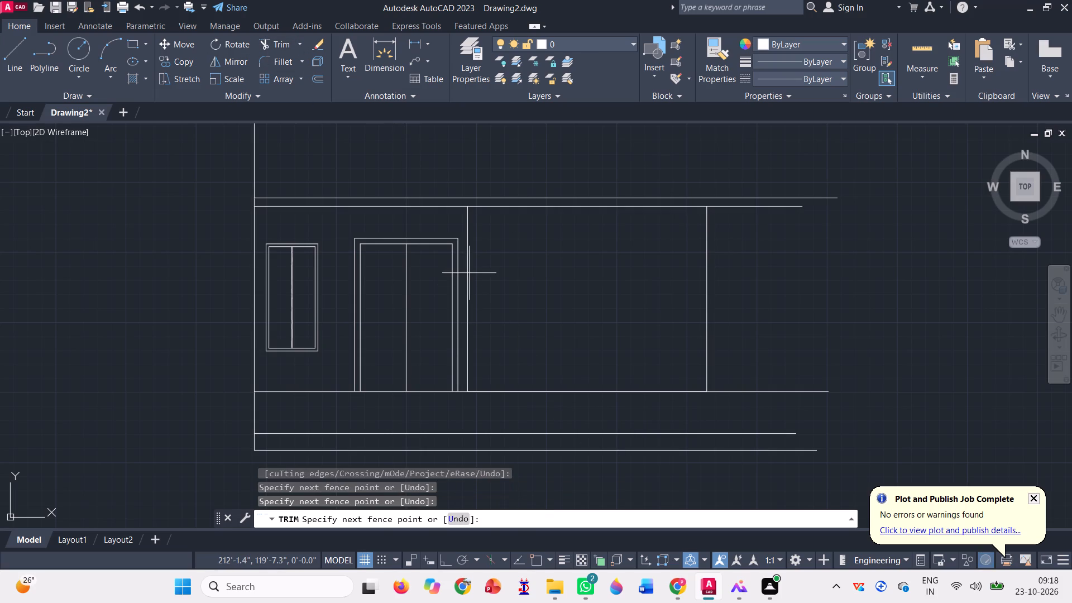
click(472, 275)
click(468, 274)
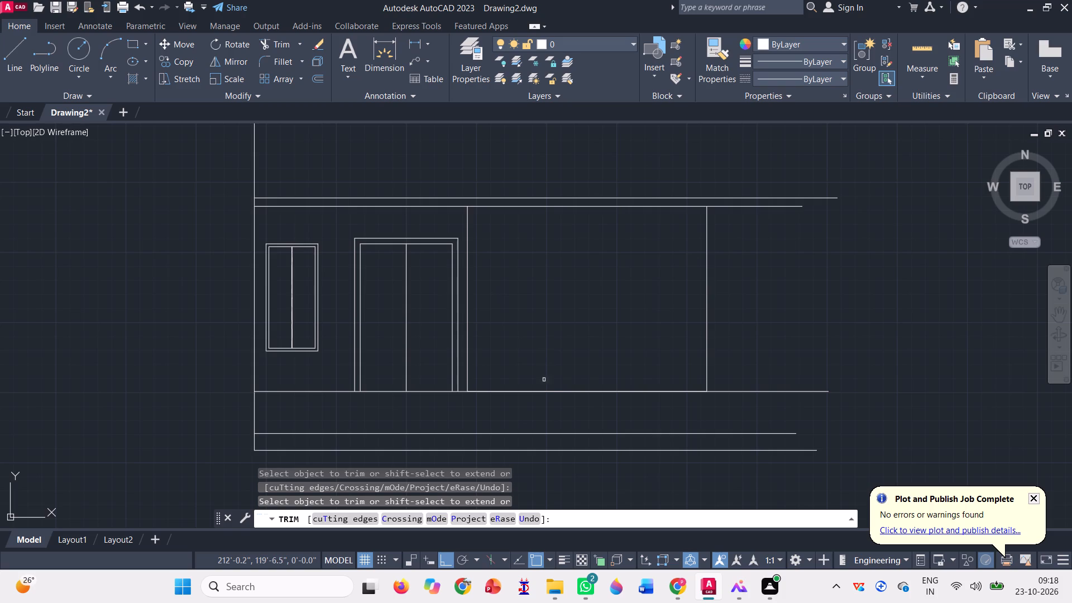
click(544, 393)
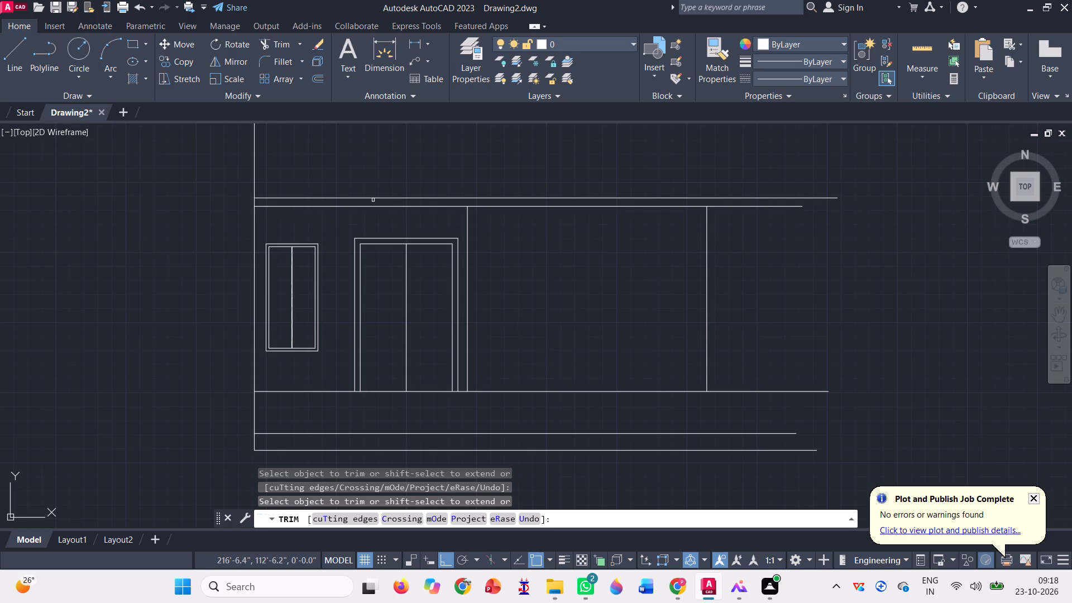
key(Escape)
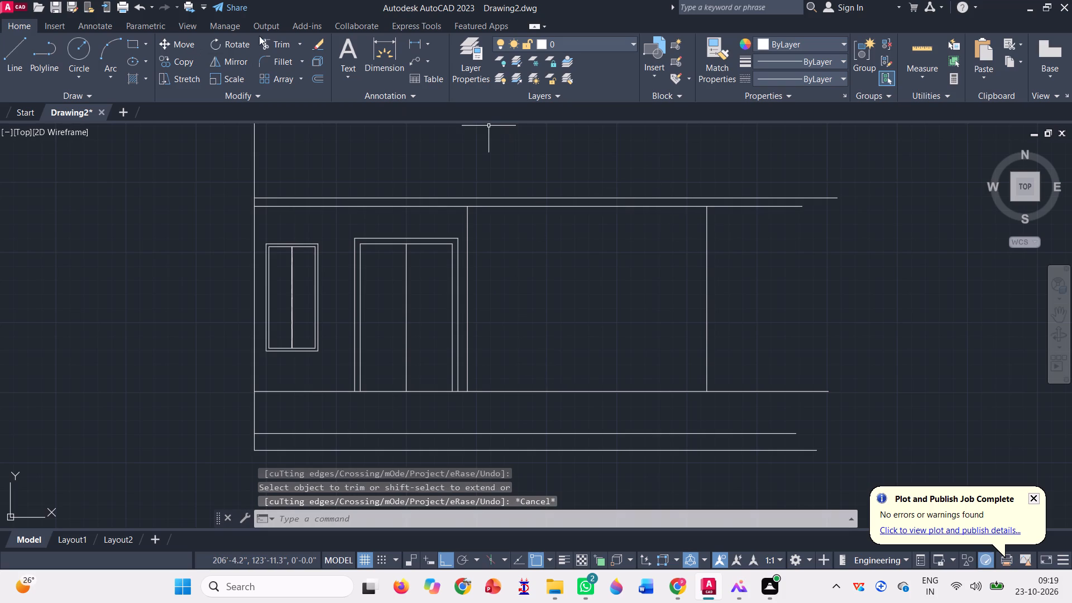
Extend the vertical line at the far side of the elevation down to the lowest base line and up to the topmost rooftop line.
click(300, 47)
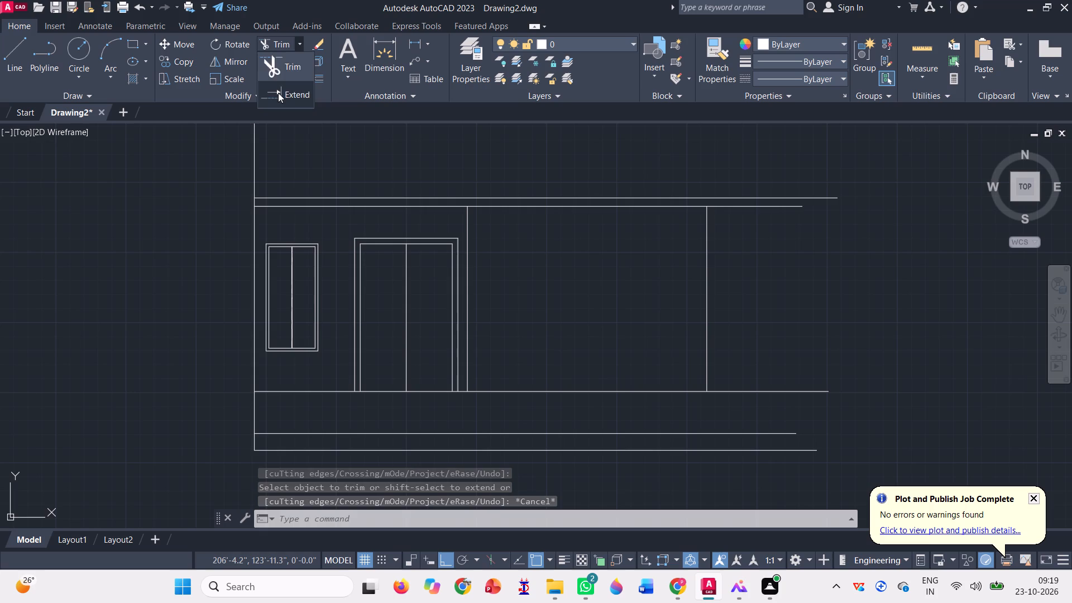
click(278, 93)
click(717, 276)
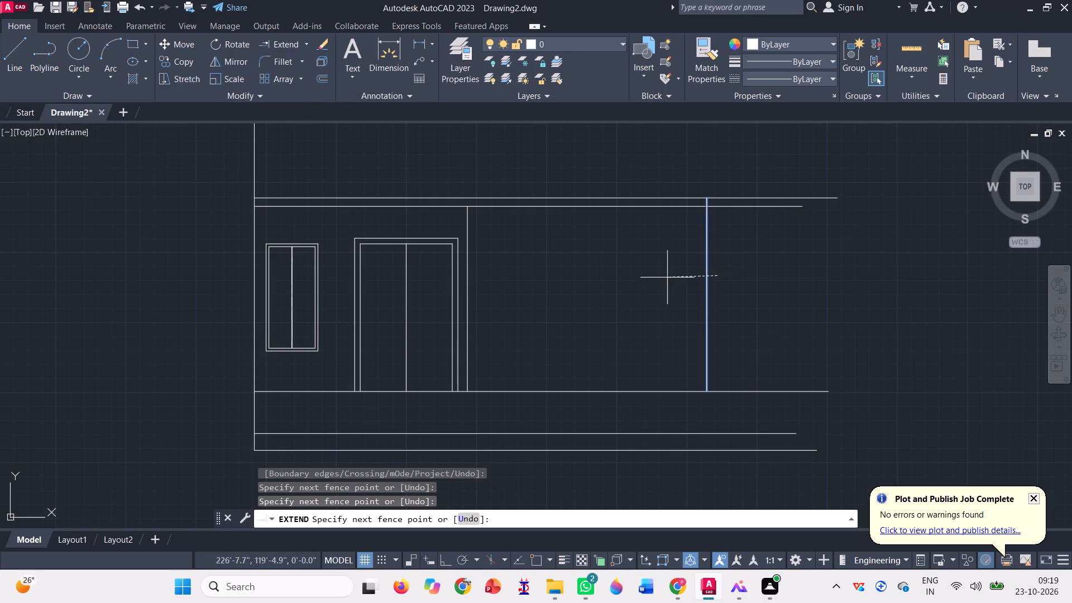
click(667, 277)
click(711, 363)
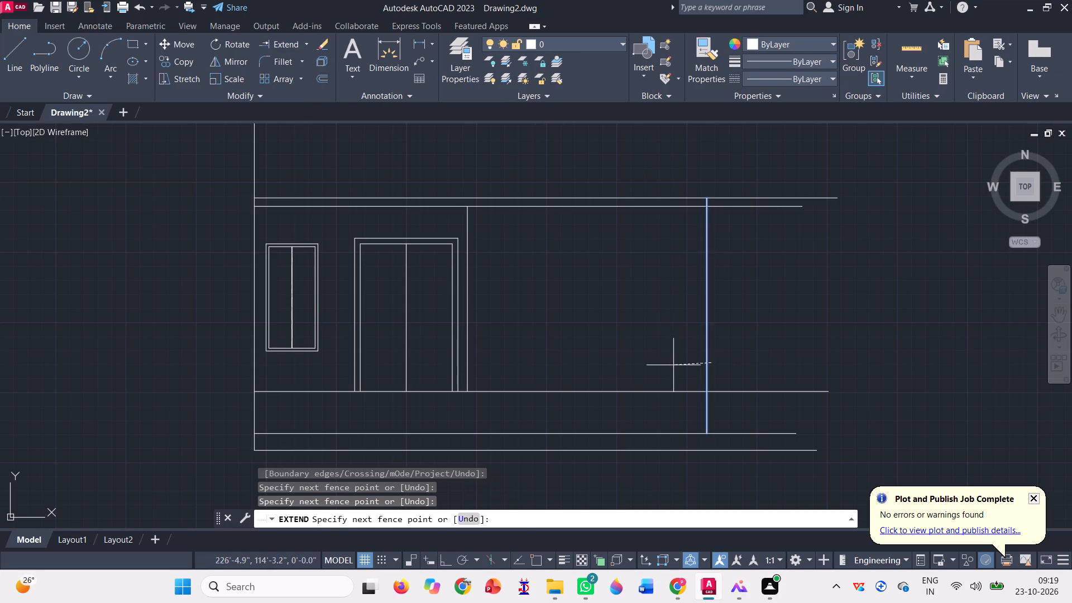
click(673, 365)
click(713, 366)
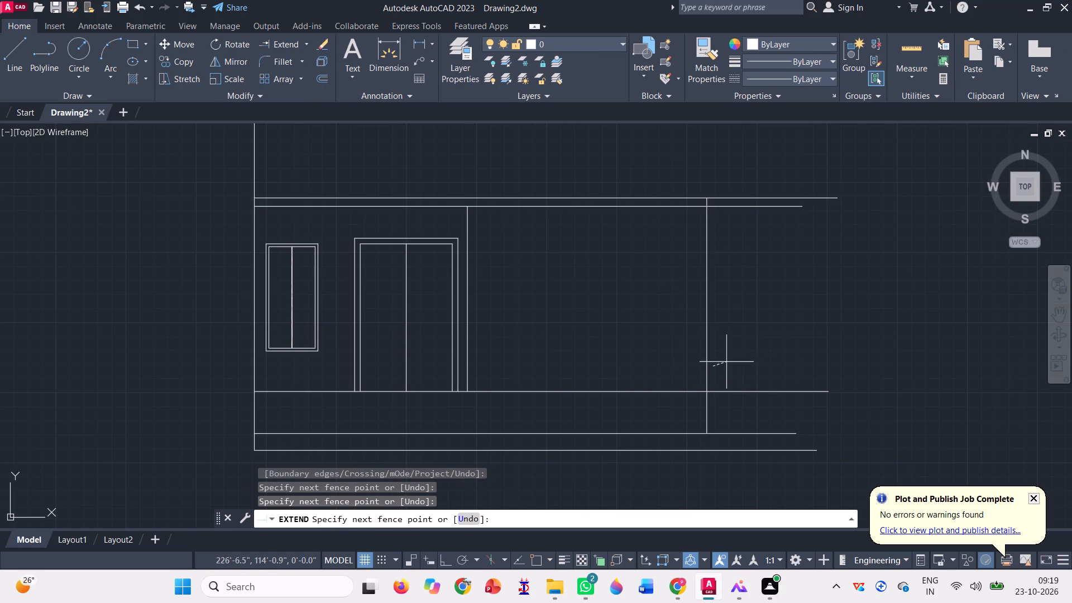
click(643, 360)
scroll(644, 395, down, 1)
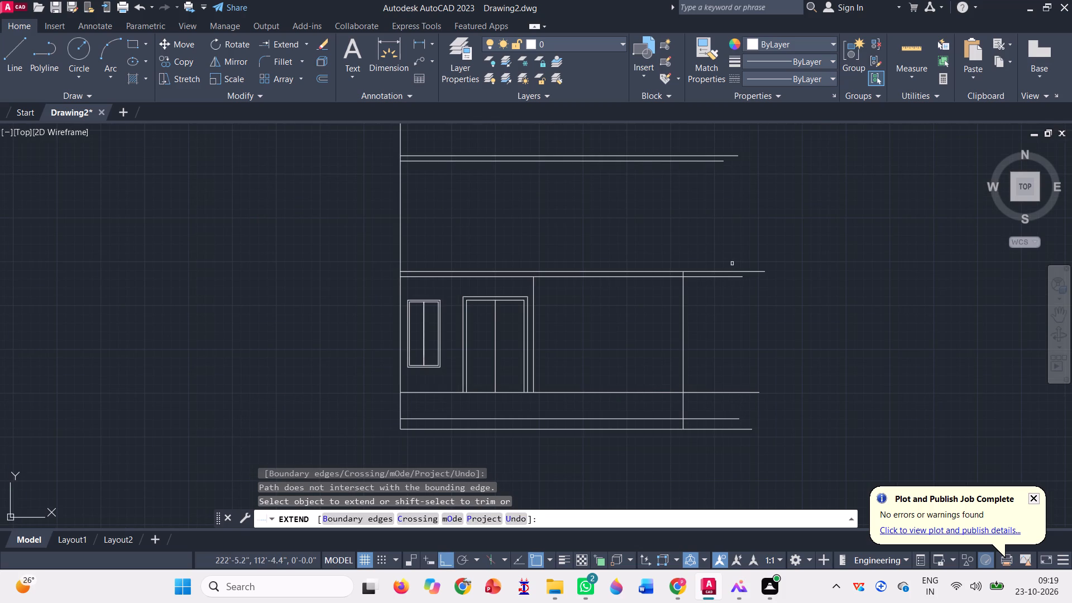
click(682, 296)
scroll(649, 327, down, 1)
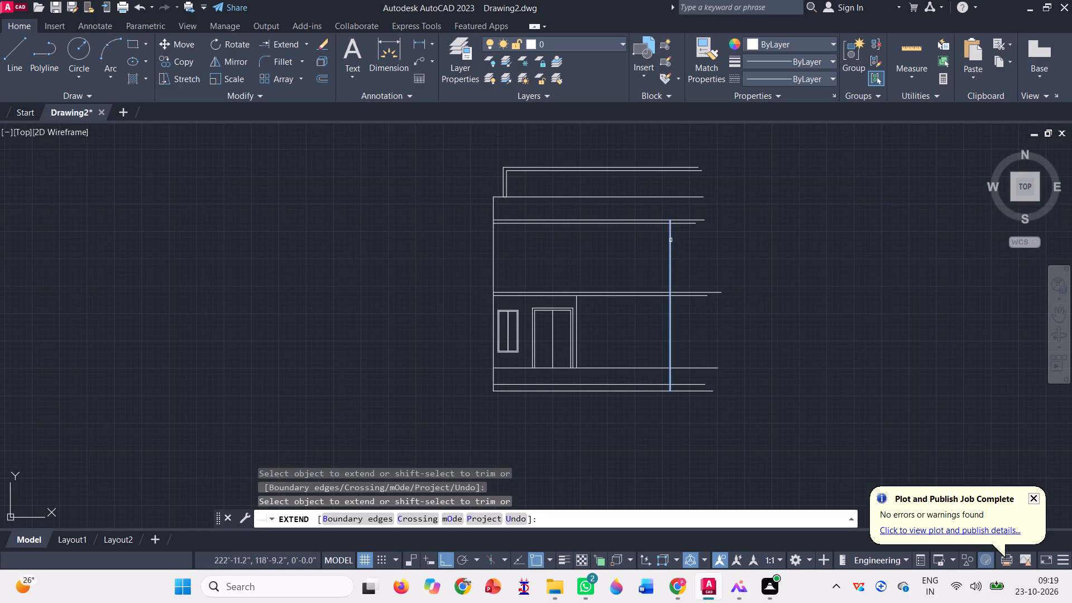
click(671, 240)
click(668, 232)
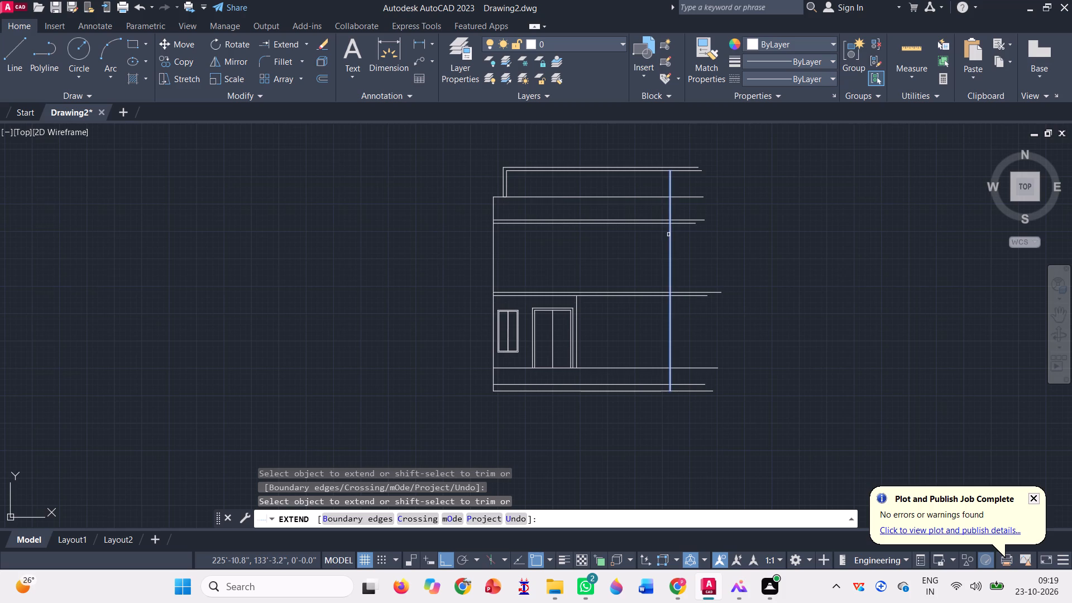
click(668, 234)
click(670, 235)
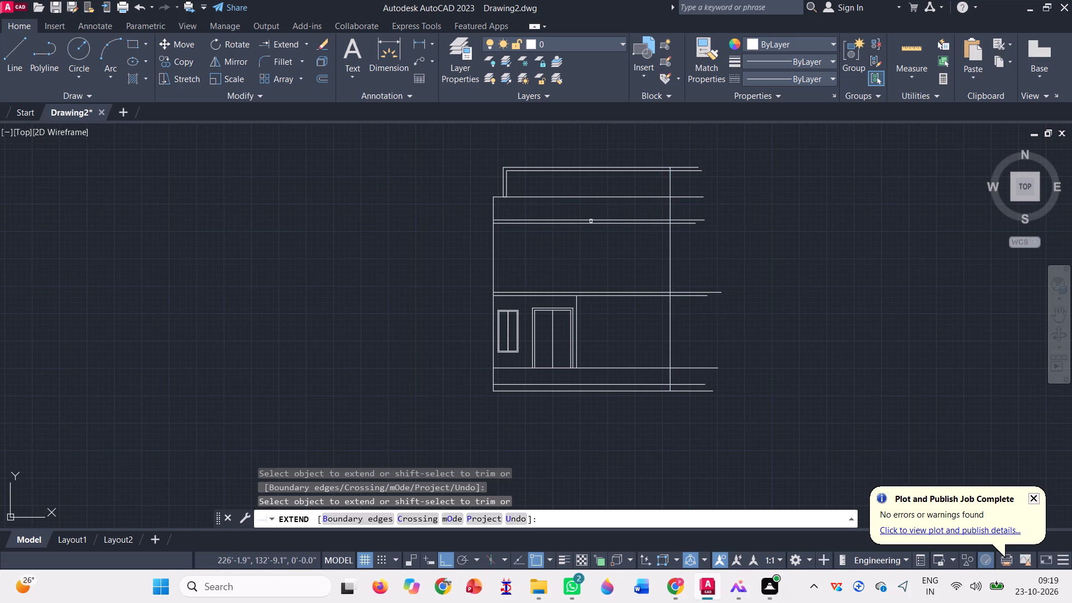
key(Escape)
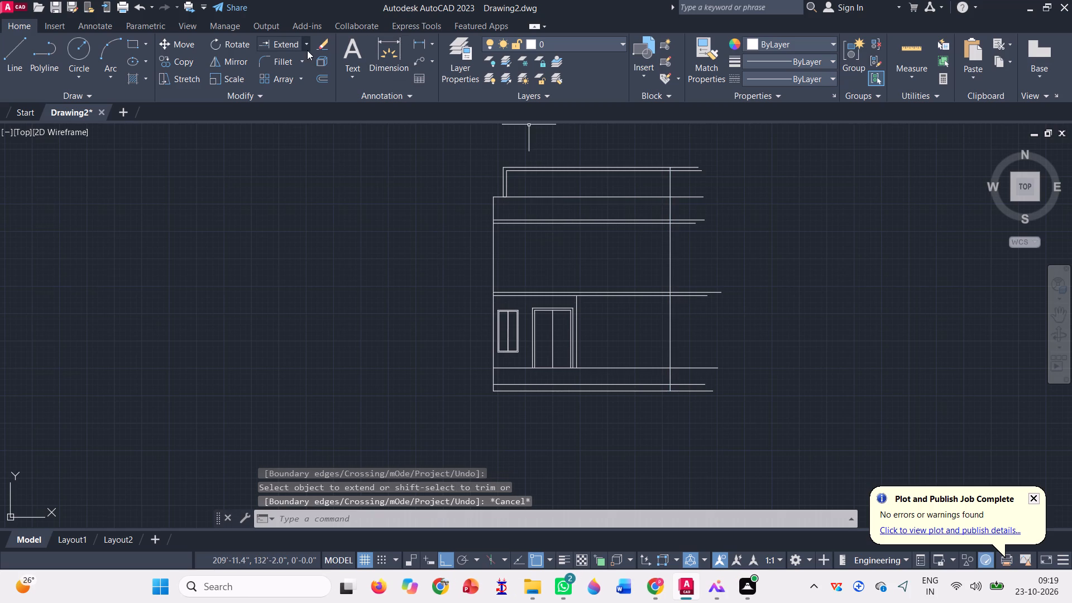
Trim off the ends of all horizontal lines that run past the extended outer wall line, from rooftop to base.
click(305, 45)
click(294, 63)
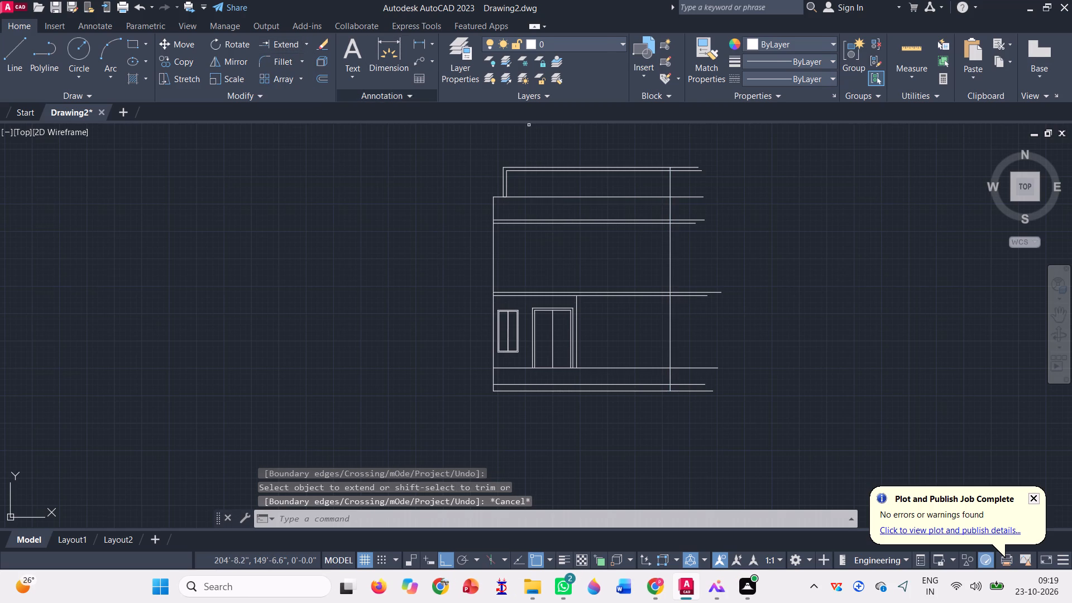
click(688, 159)
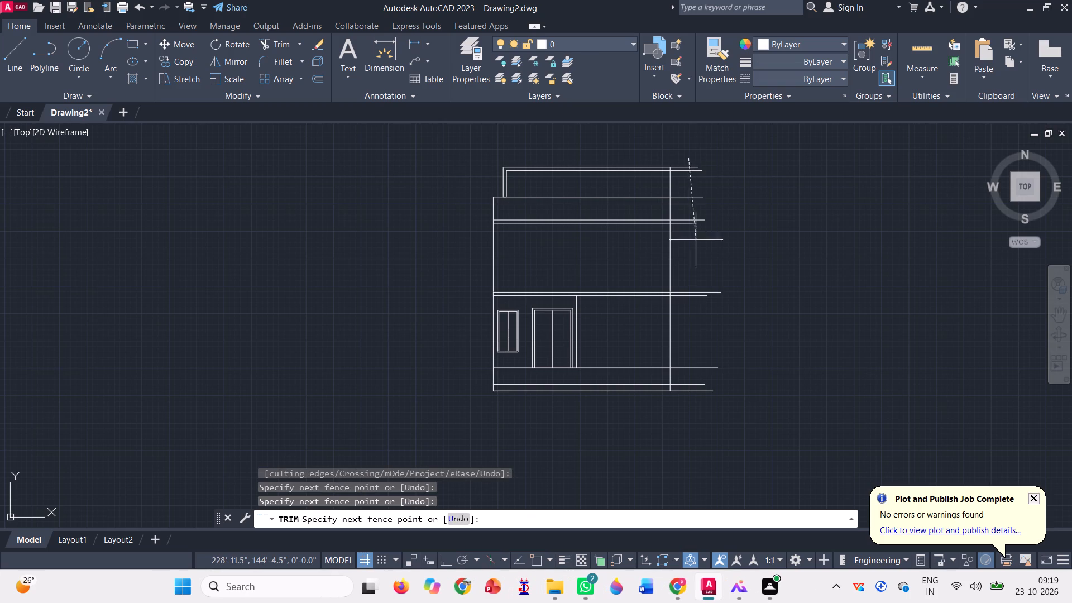
click(698, 401)
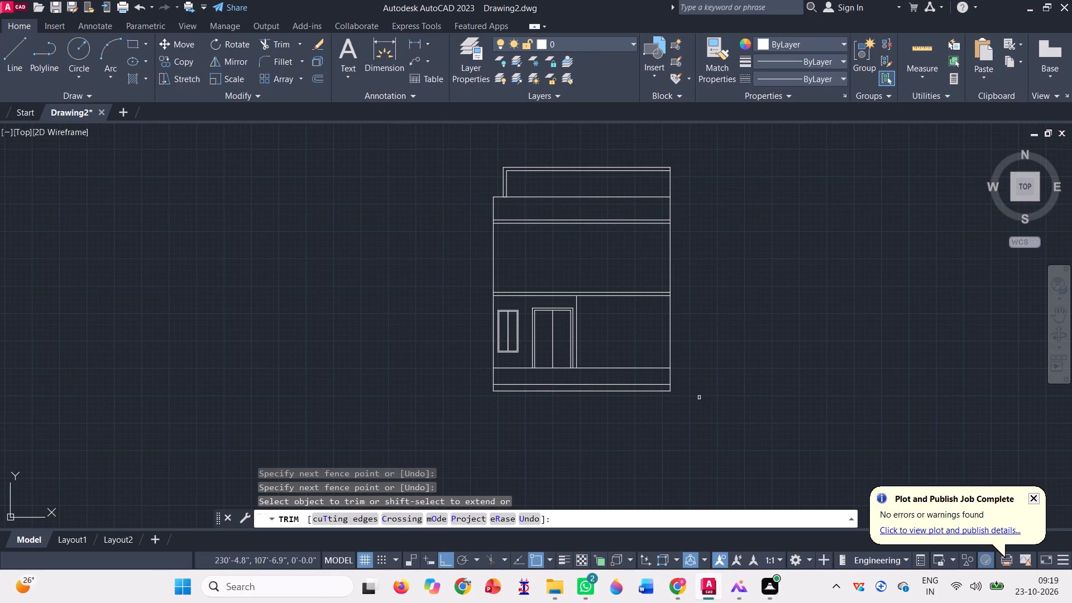
key(Escape)
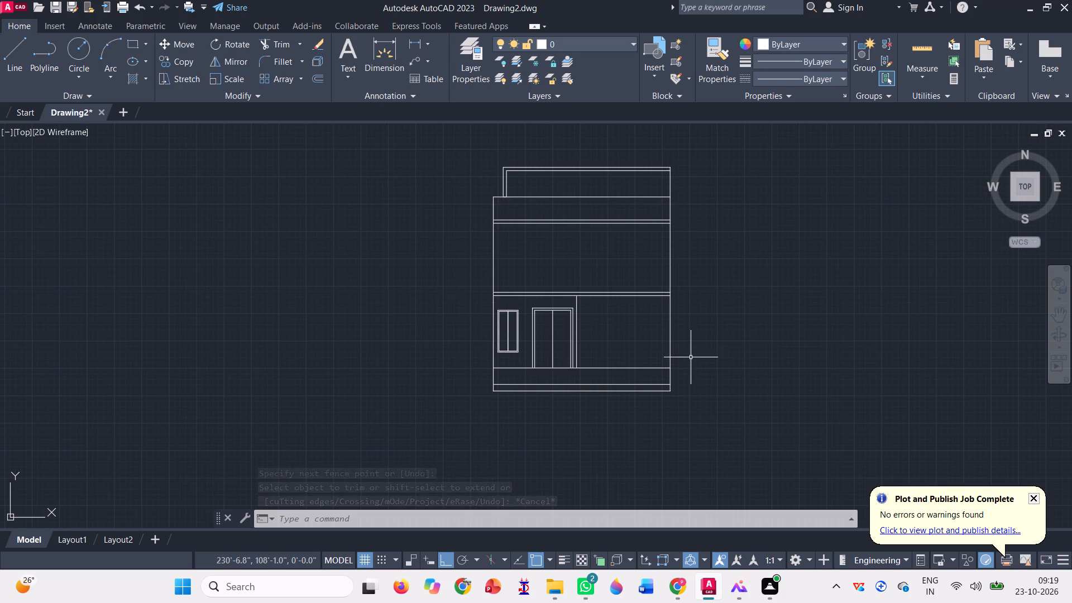
Draw a helper line along the floor line from the wall line beside the door to the outer wall line.
scroll(691, 357, up, 1)
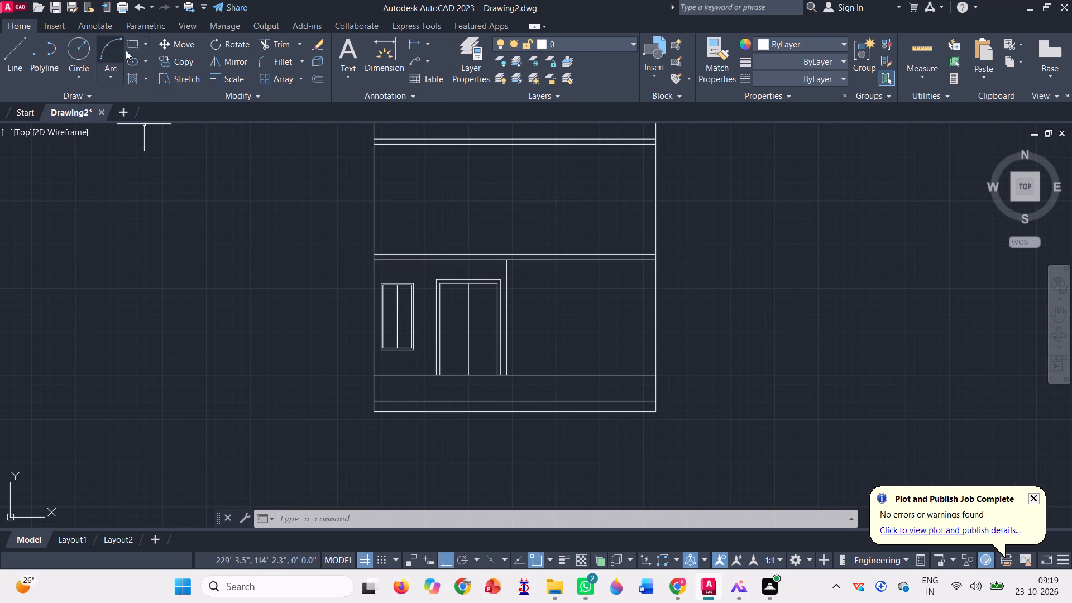
click(133, 40)
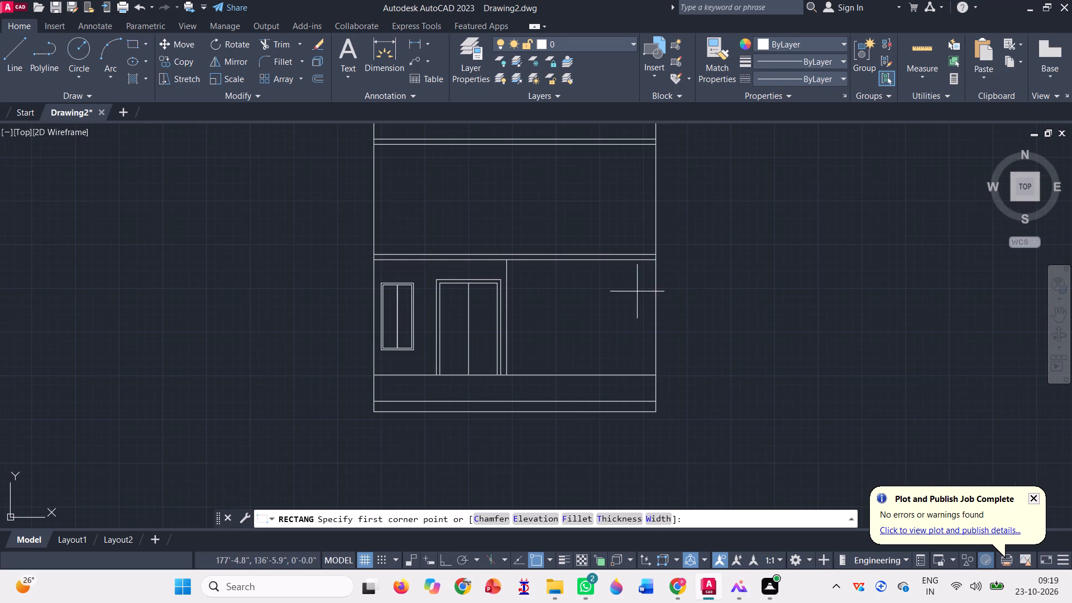
key(Escape)
key(l)
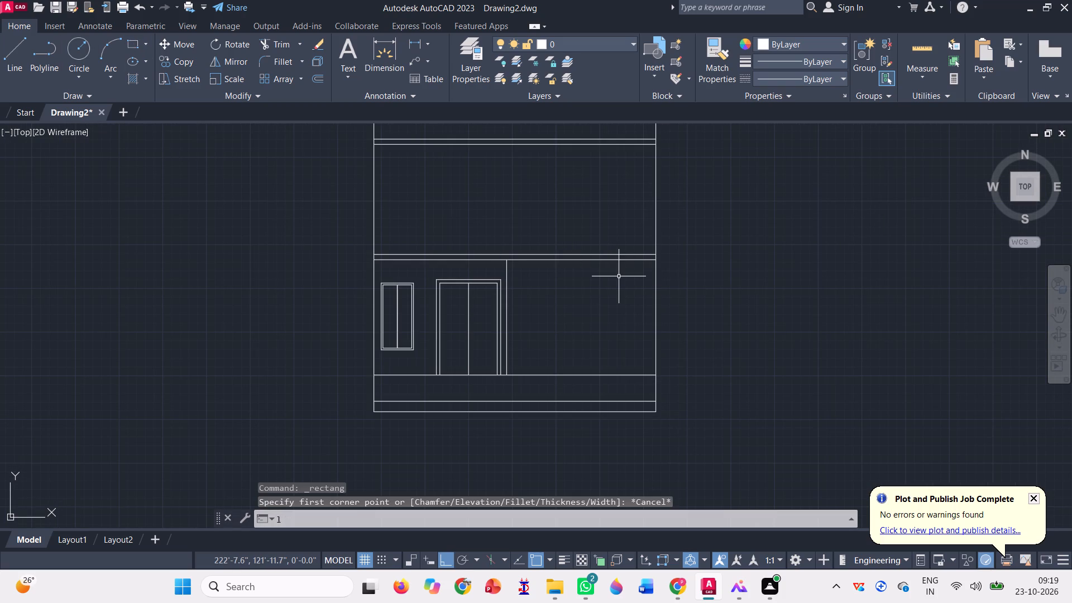
key(Return)
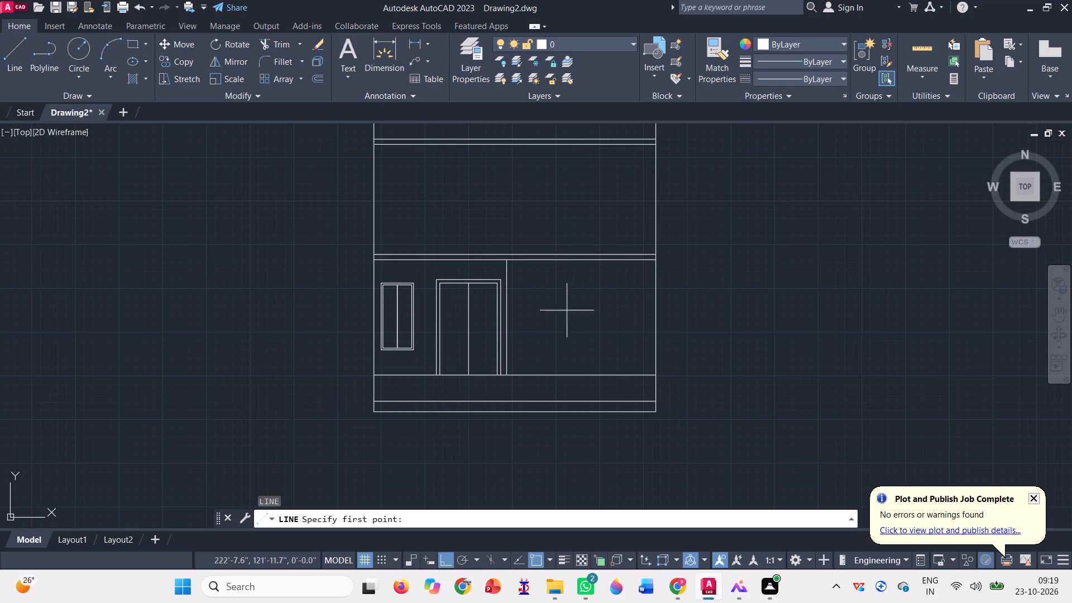
click(506, 372)
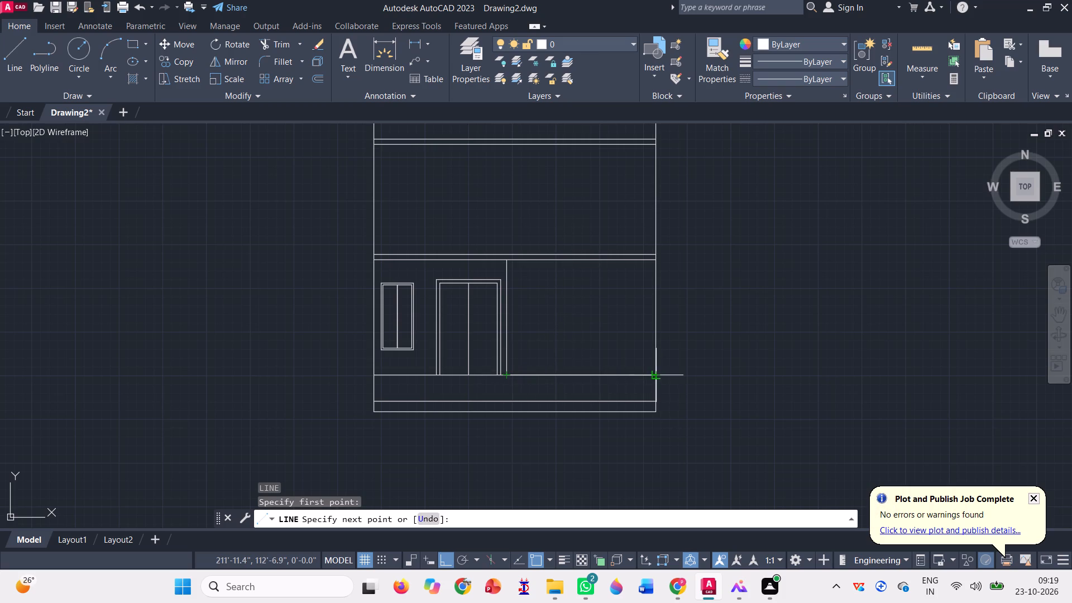
click(654, 375)
key(space)
Draw a vertical centre line from the helper line's midpoint up to the lower slab line, about 11' long.
key(l)
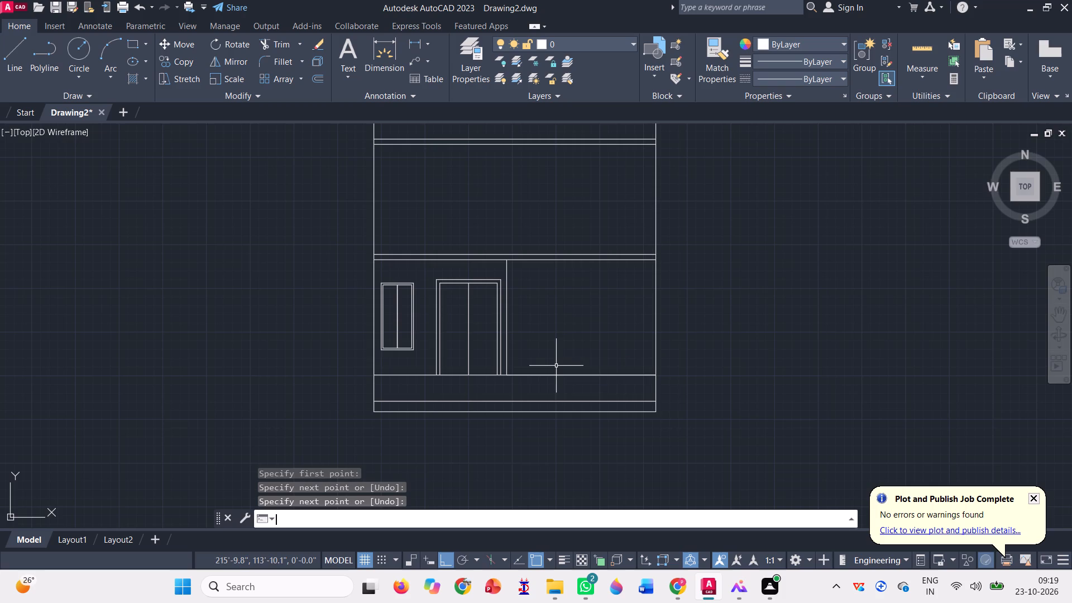
key(Return)
click(581, 375)
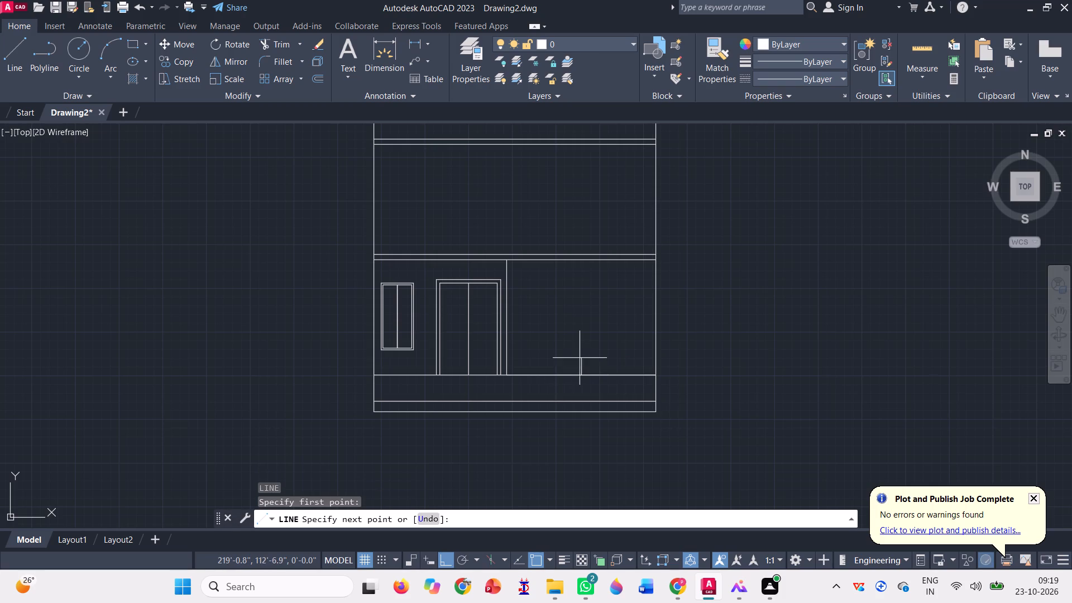
click(582, 262)
key(space)
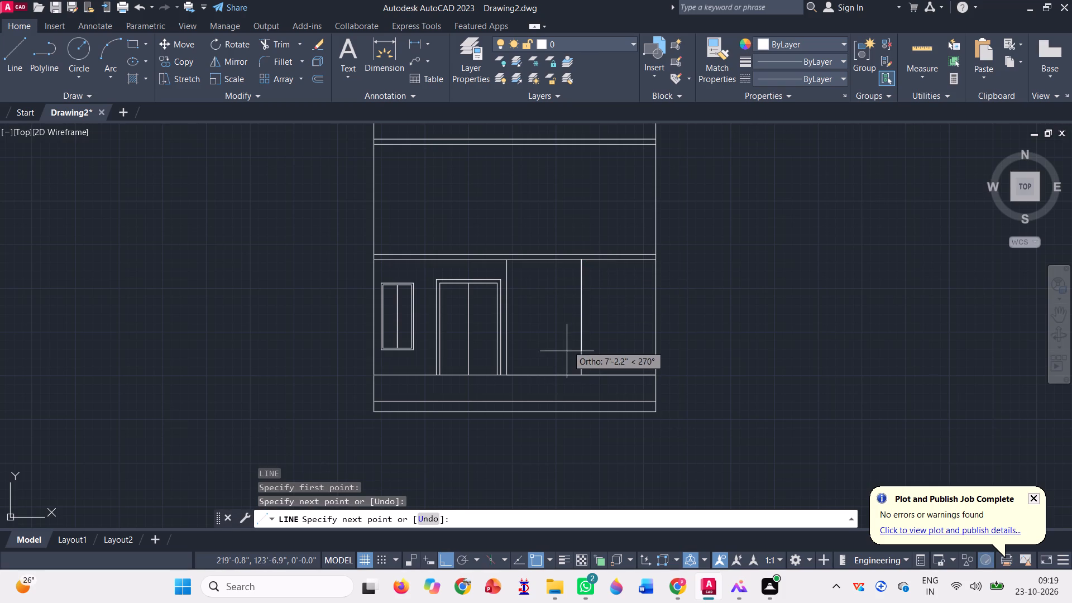
Delete the helper line that lies on the floor line.
click(550, 375)
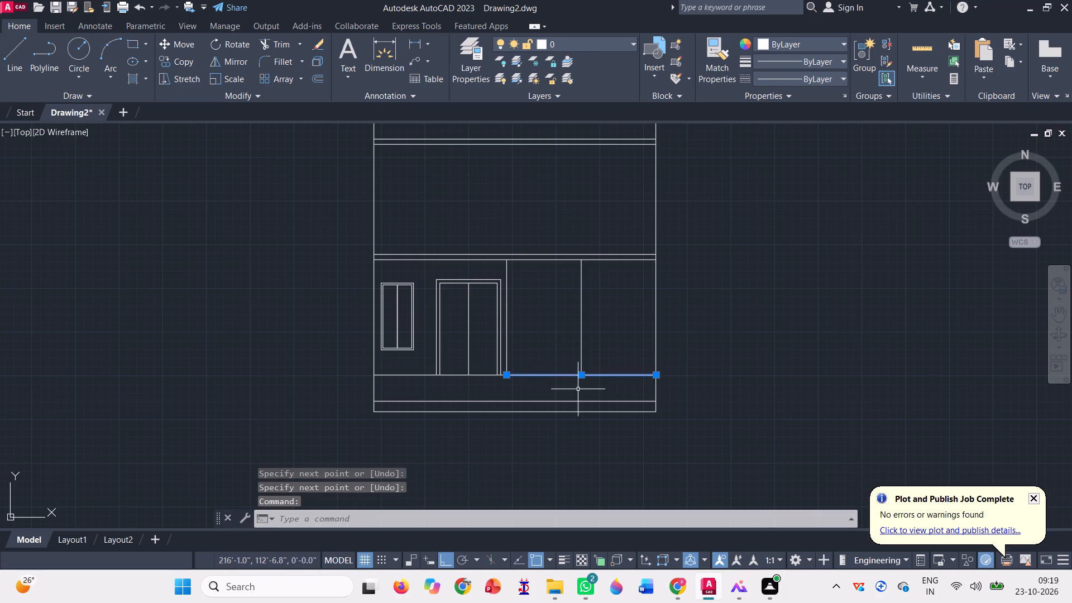
key(Delete)
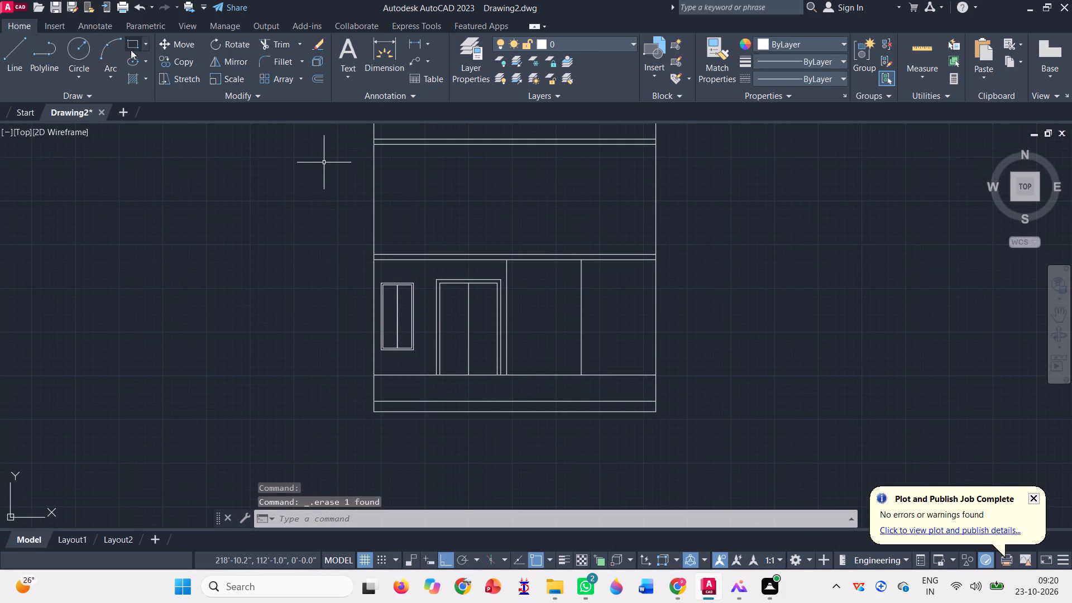
Draw a window rectangle about 6'-1" wide and 7'-9" high, starting on the vertical centre line below the slab.
click(130, 39)
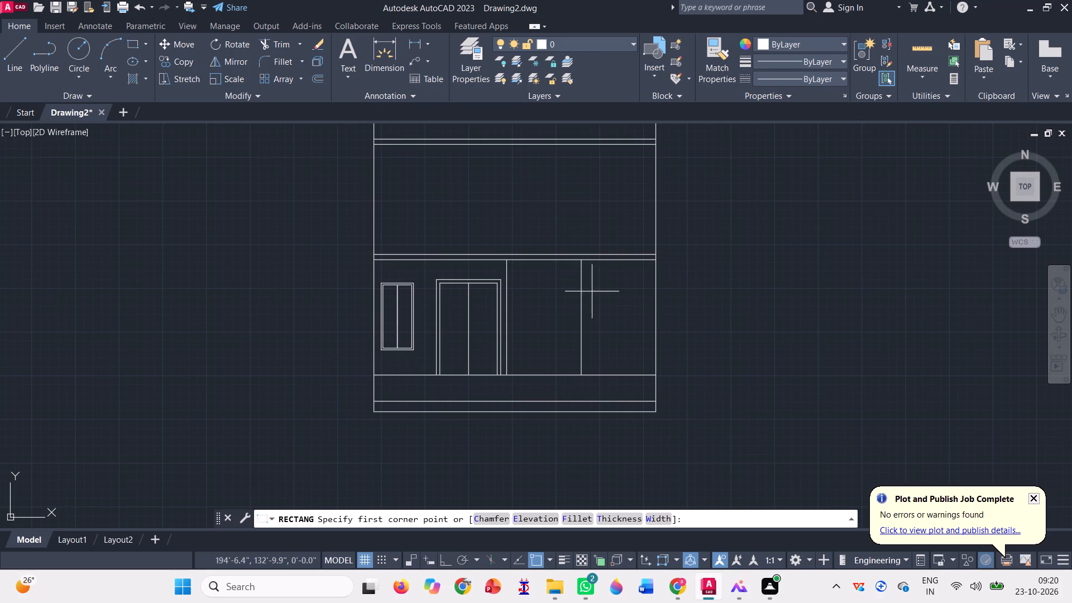
click(581, 279)
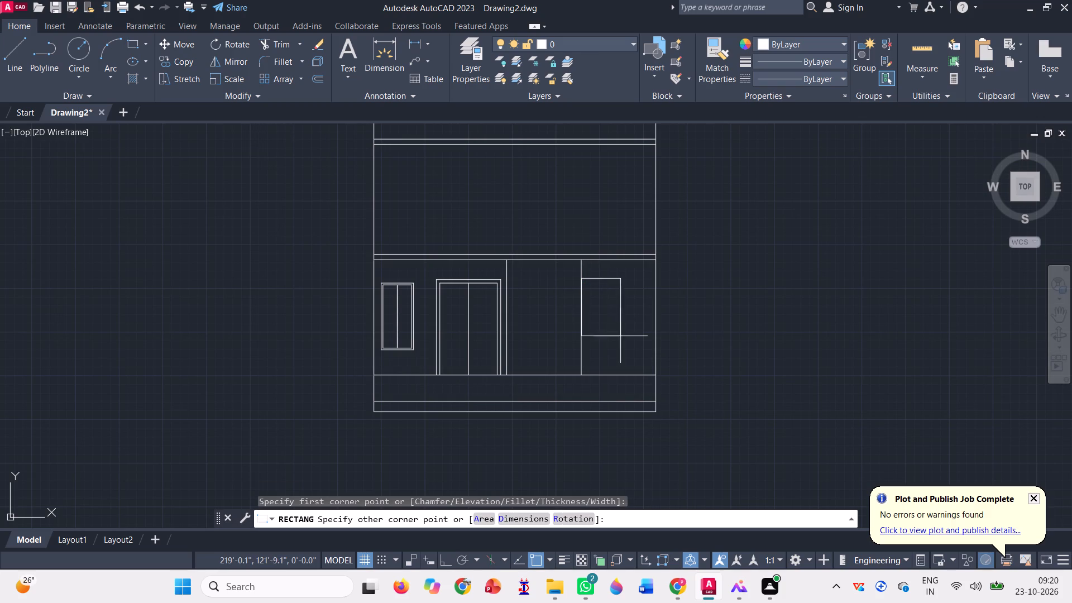
click(645, 360)
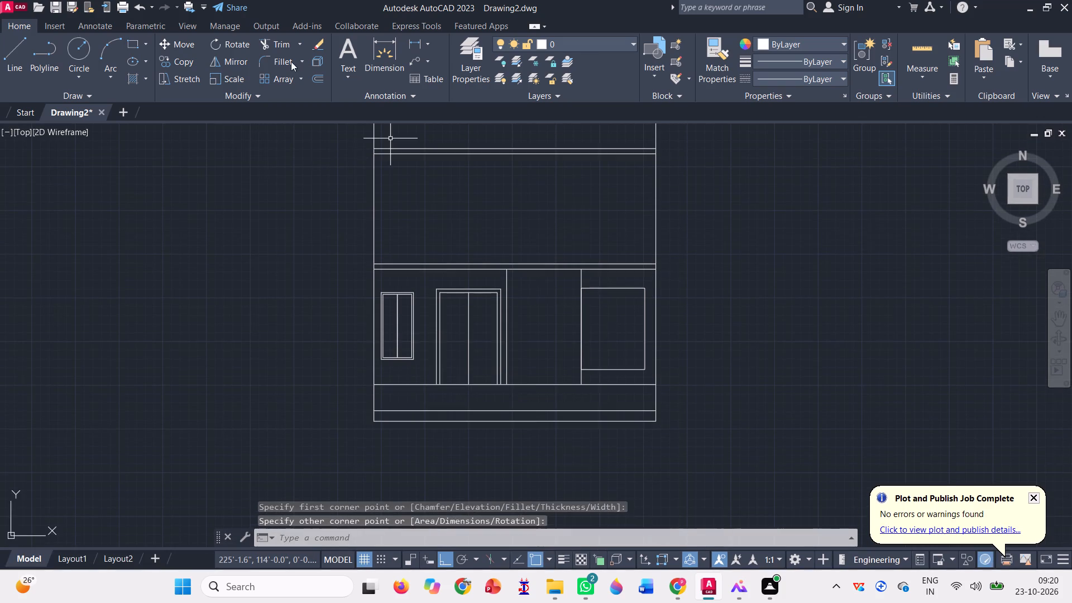
Move the window rectangle by its top edge's midpoint onto its upper corner point on the centre line, centring it on that line.
click(185, 46)
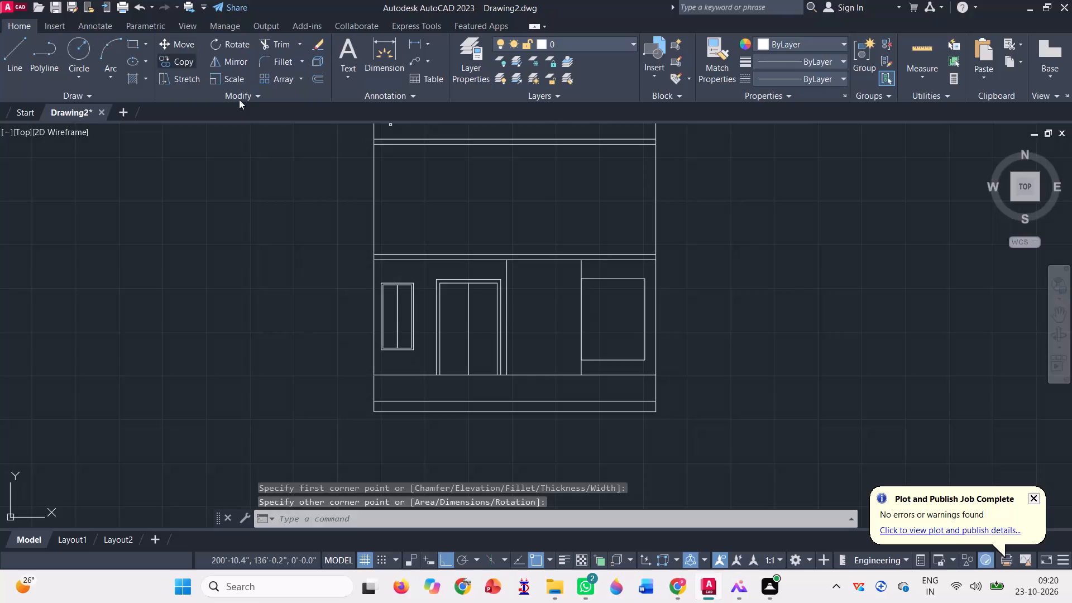
click(594, 280)
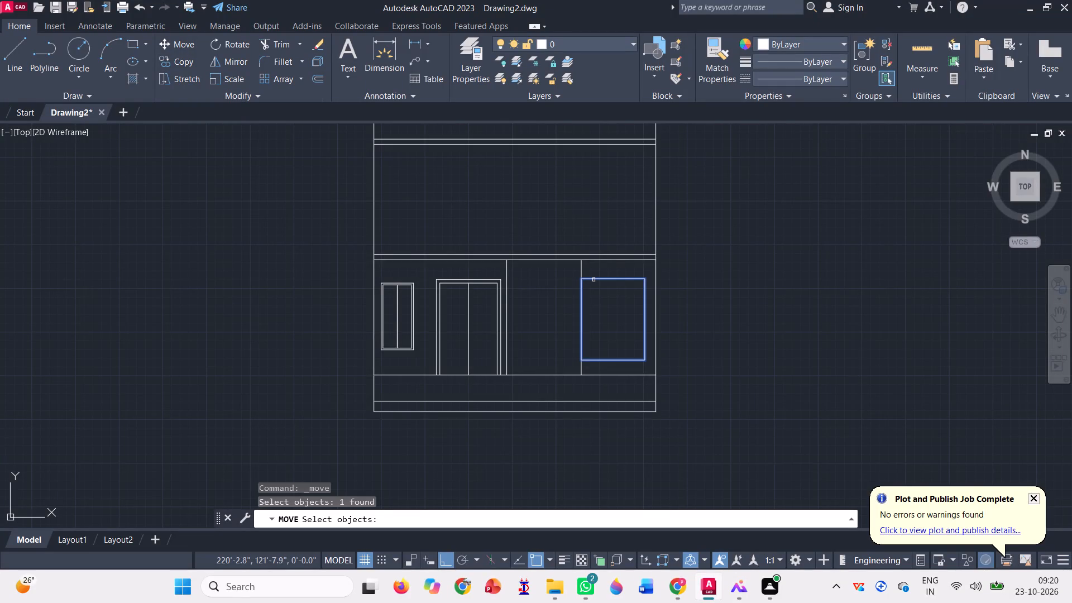
key(space)
click(612, 277)
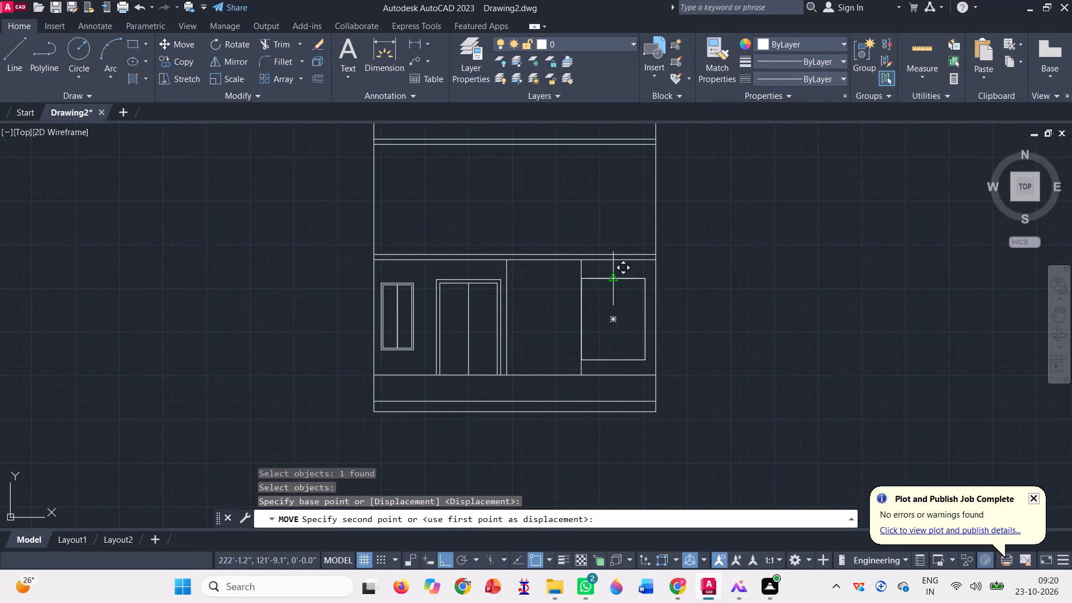
click(581, 278)
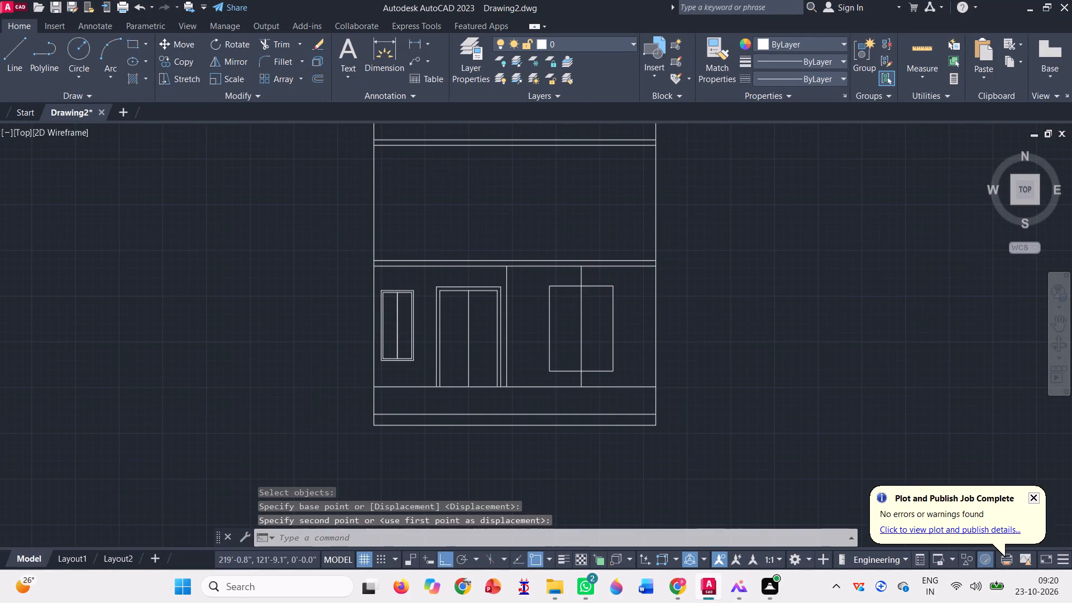
Offset the window rectangle inward by 0'3" to form the frame.
click(322, 75)
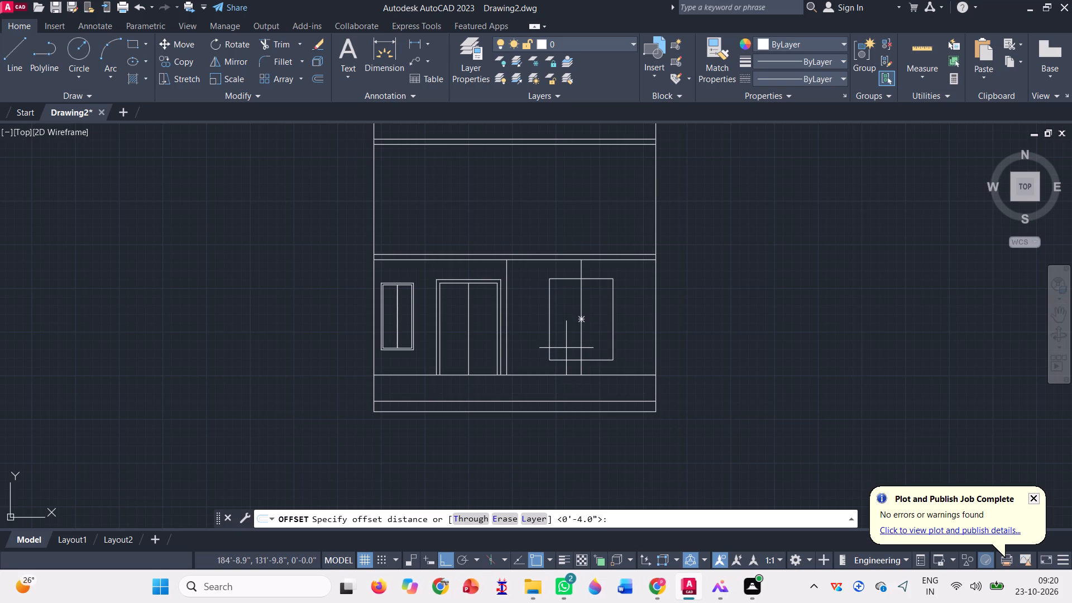
text(0'3")
key(Return)
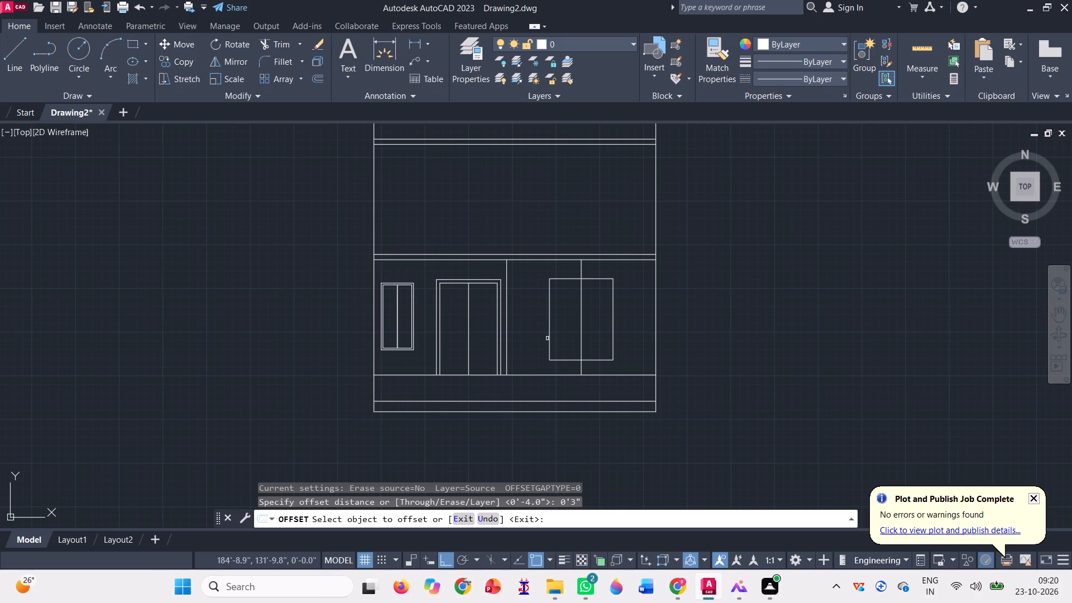
click(549, 338)
click(567, 328)
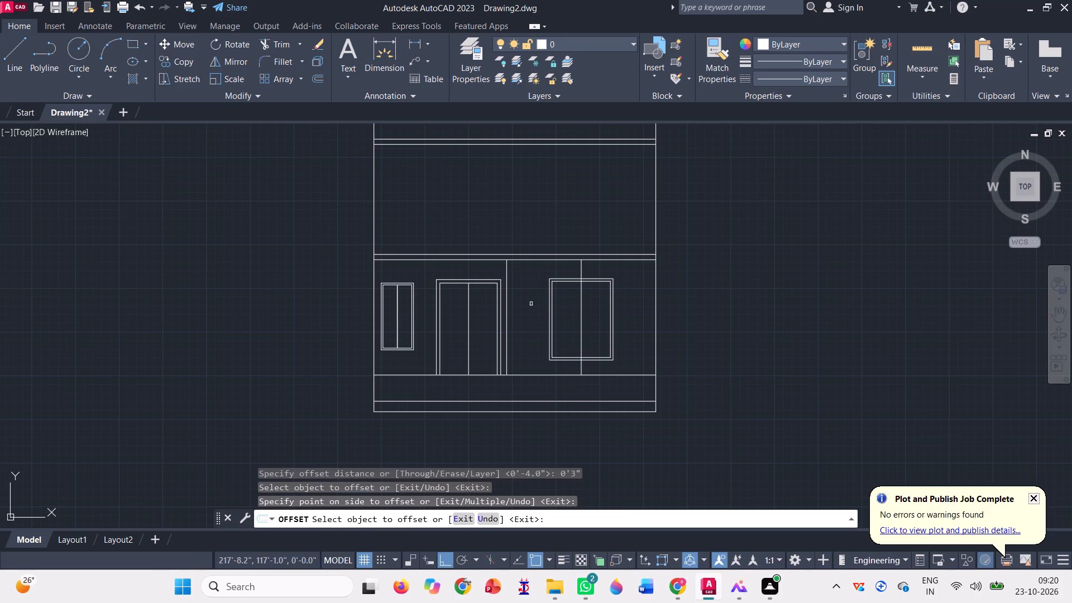
key(Escape)
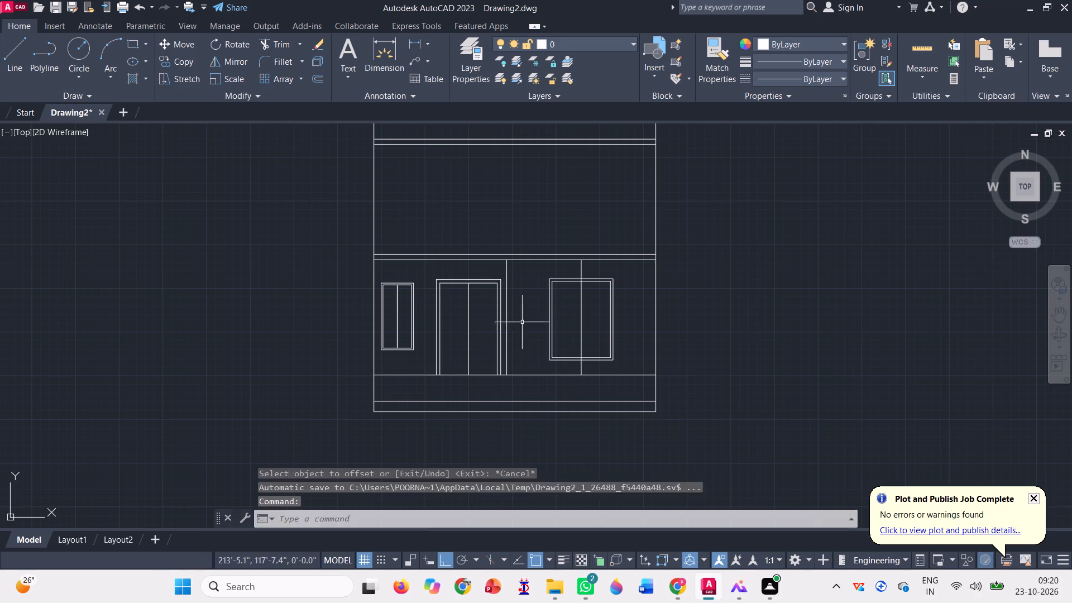
Trim the vertical centre line above, below and across the large window's frame, leaving only the mullion inside the inner rectangle.
click(272, 45)
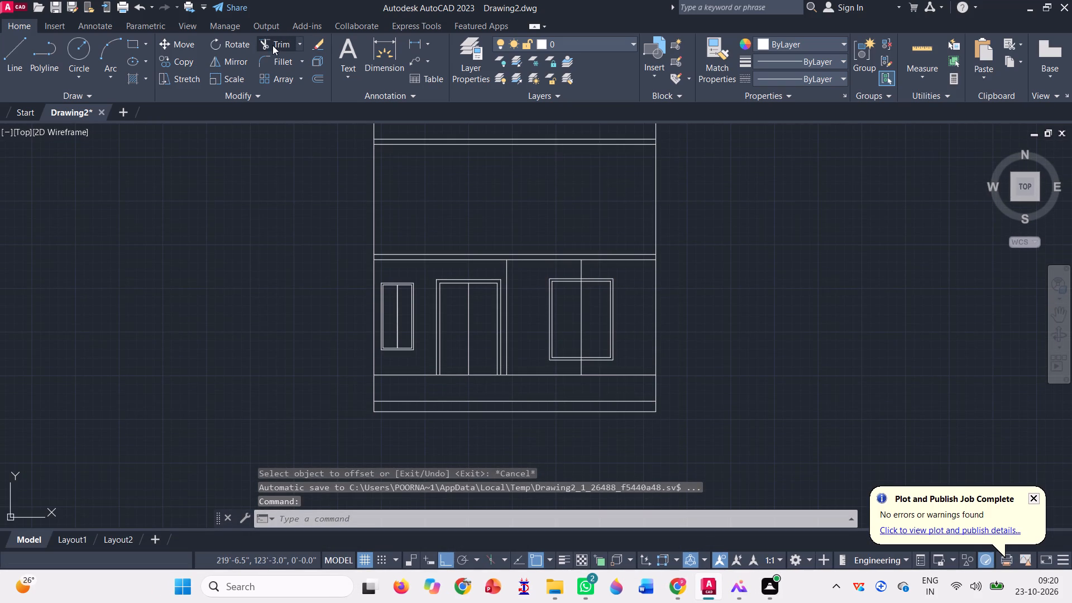
scroll(588, 267, up, 3)
click(553, 265)
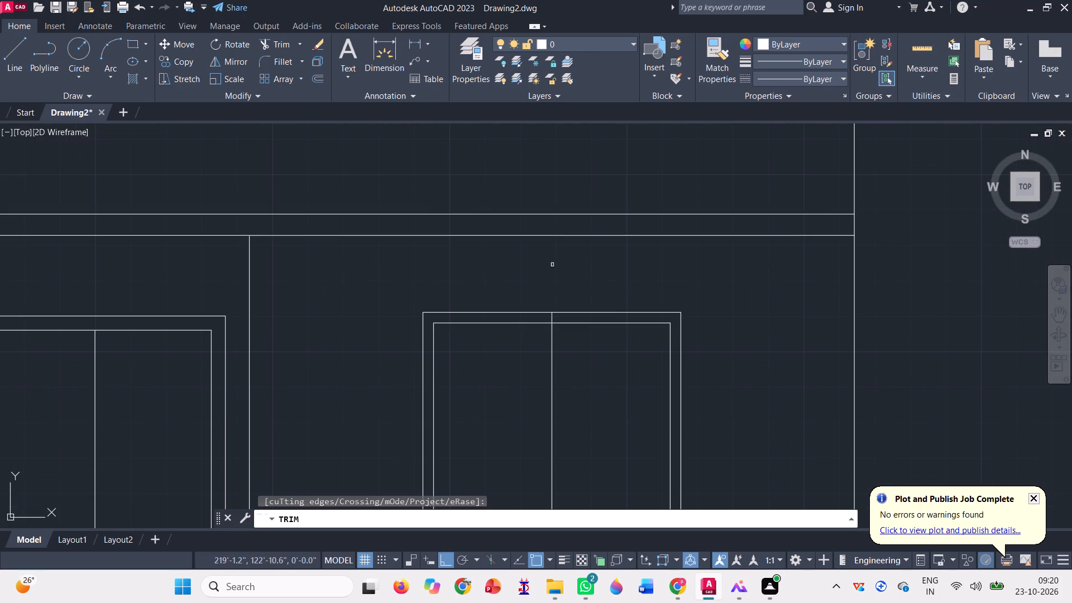
scroll(531, 265, down, 2)
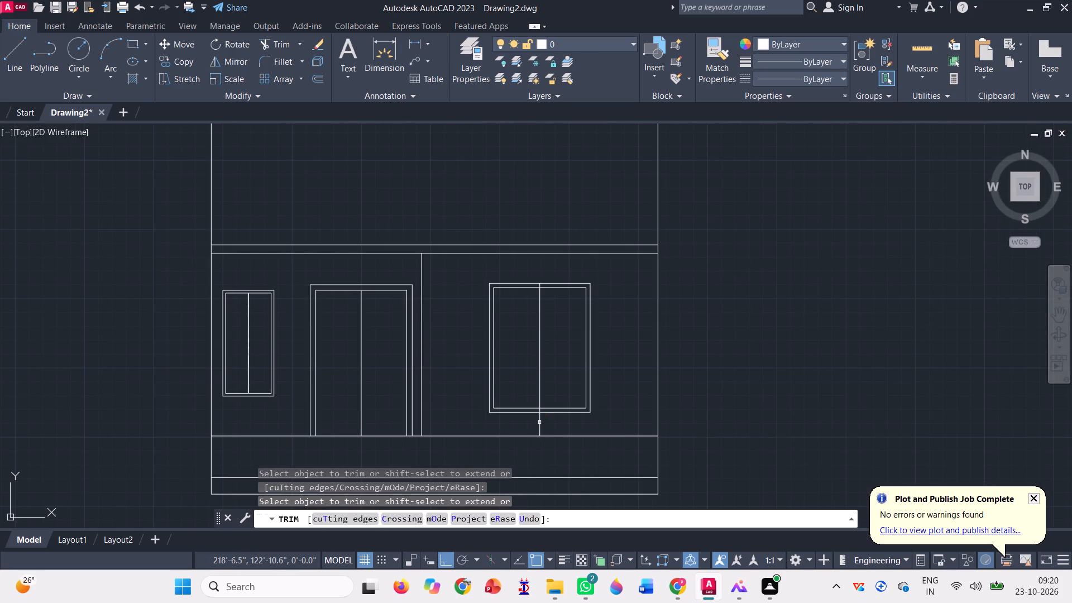
scroll(539, 422, up, 1)
click(539, 422)
scroll(543, 395, up, 1)
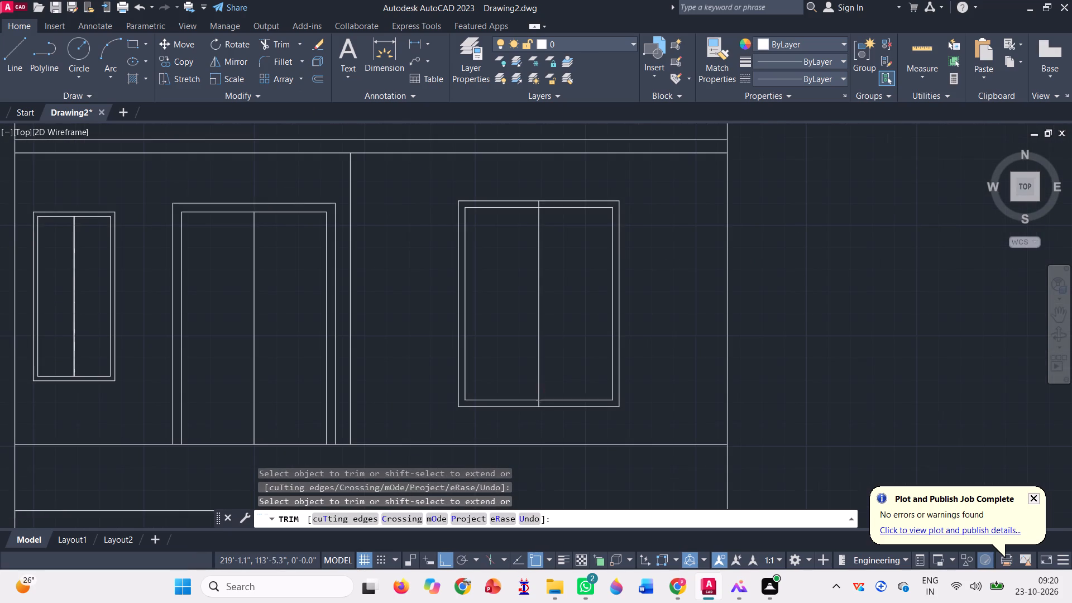
scroll(543, 395, up, 2)
click(519, 433)
scroll(518, 433, down, 3)
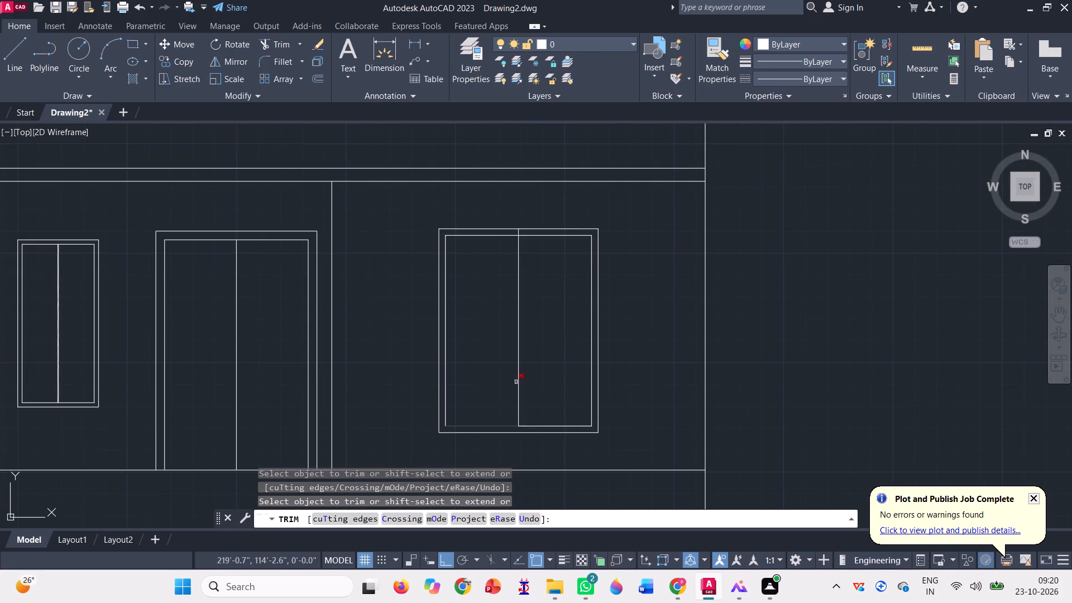
scroll(518, 232, up, 3)
click(507, 227)
scroll(510, 229, down, 2)
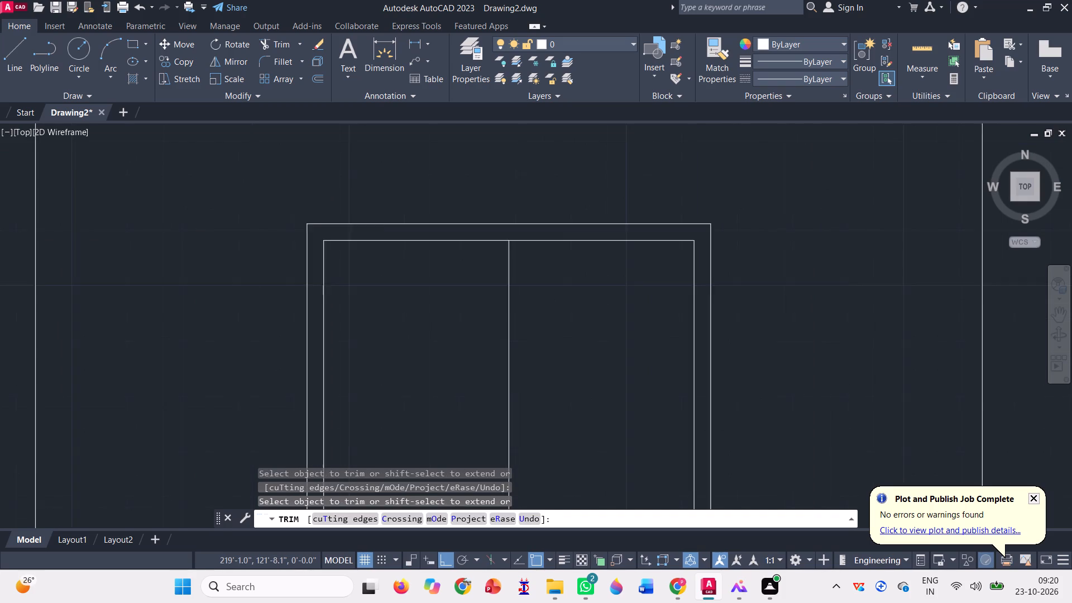
scroll(506, 204, down, 1)
key(Escape)
Draw a horizontal line across the large window's inner rectangle at mid-height, dividing it into four panes.
key(l)
key(Return)
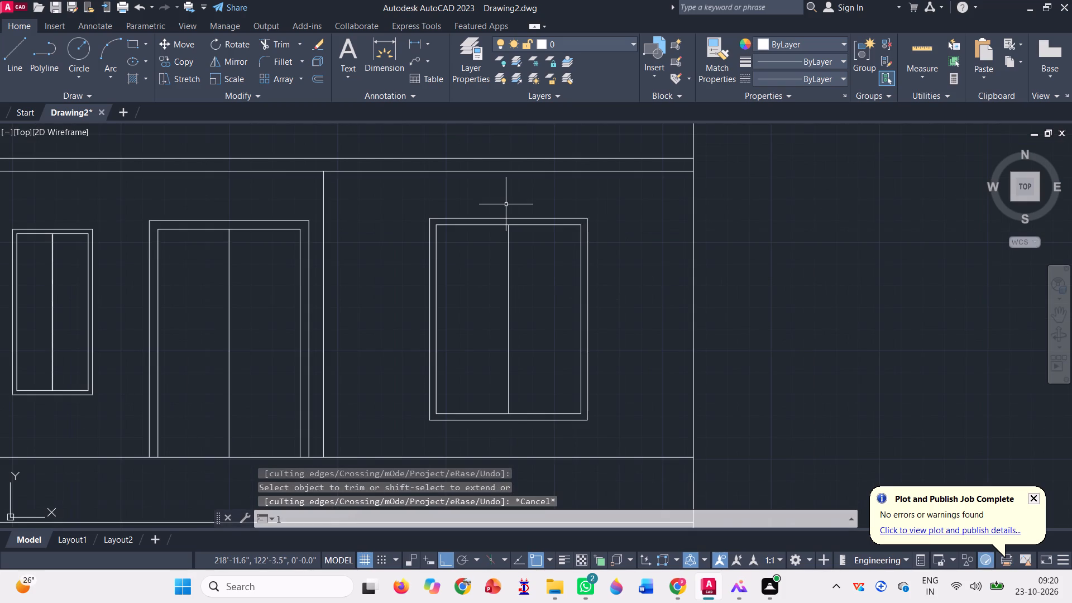
click(438, 320)
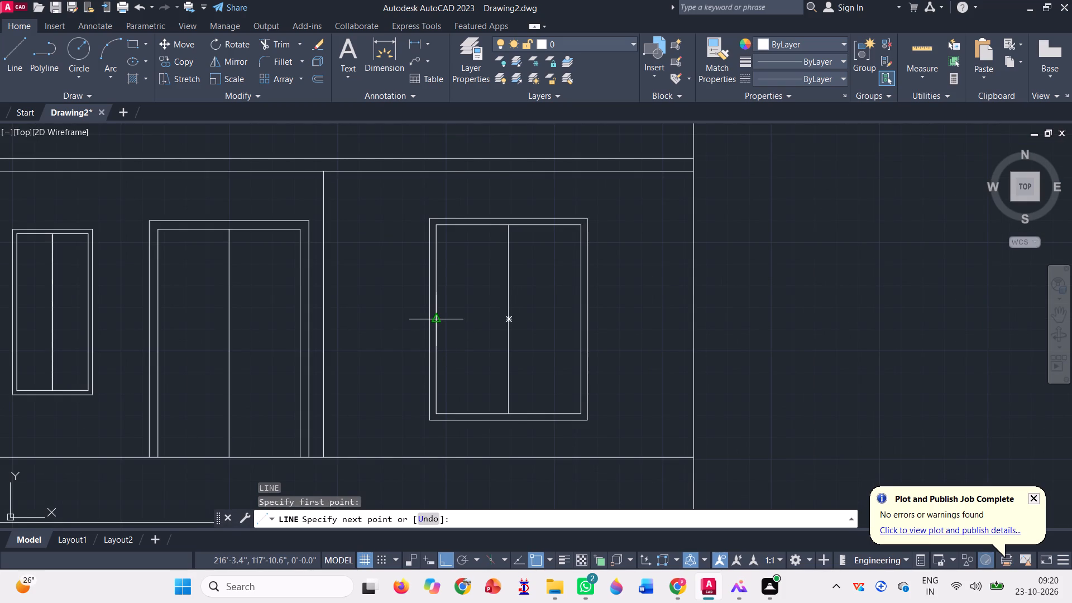
click(581, 319)
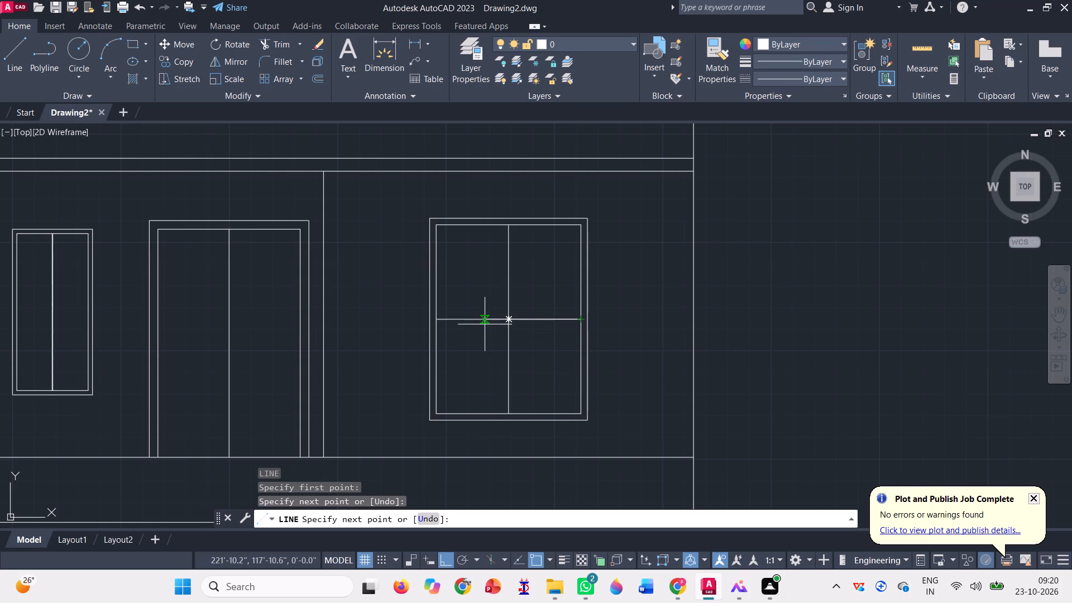
key(space)
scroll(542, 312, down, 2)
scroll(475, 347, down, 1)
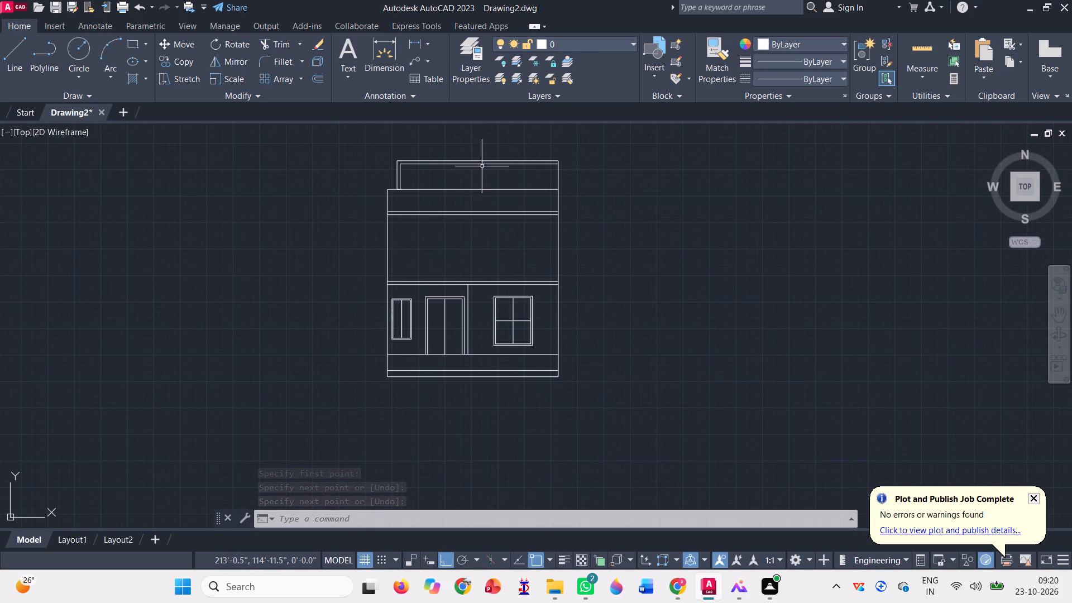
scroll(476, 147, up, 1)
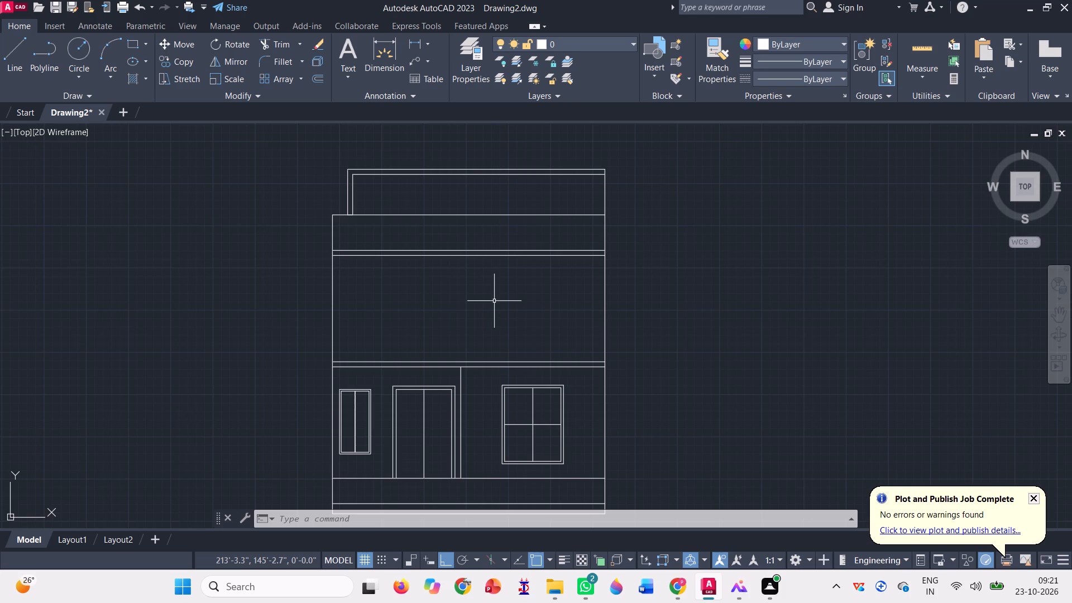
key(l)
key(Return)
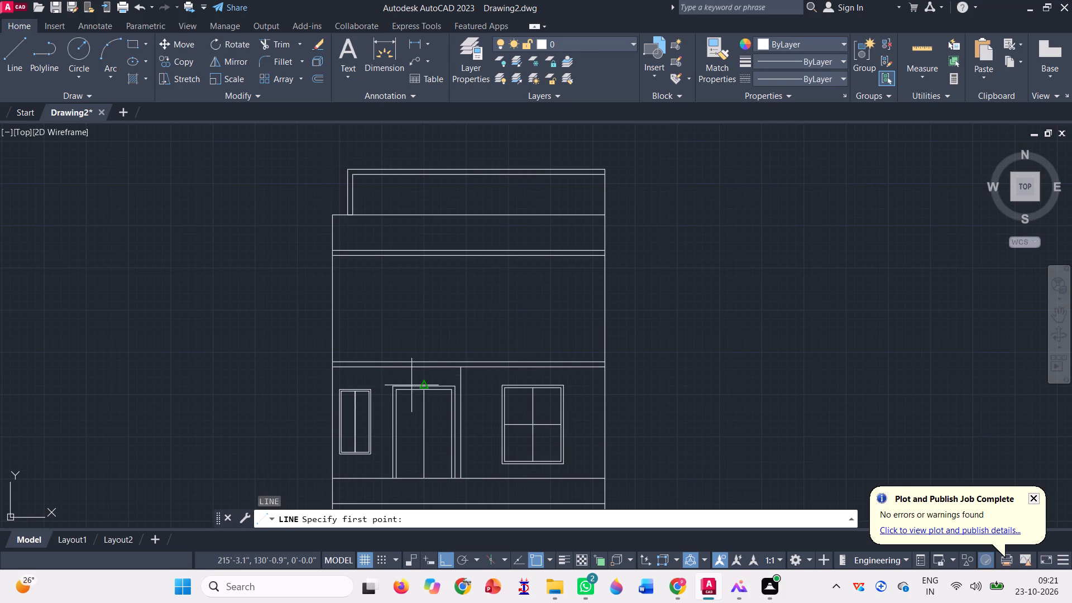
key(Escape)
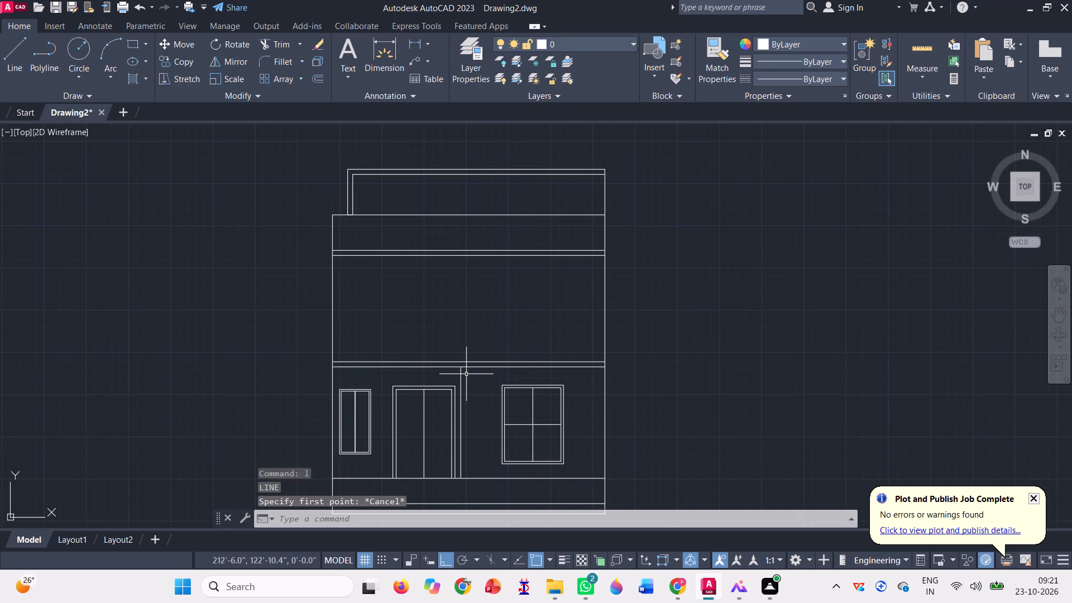
Copy the complete four-pane window straight up twice, once into the upper storey and once about 19' up over the parapet.
click(180, 65)
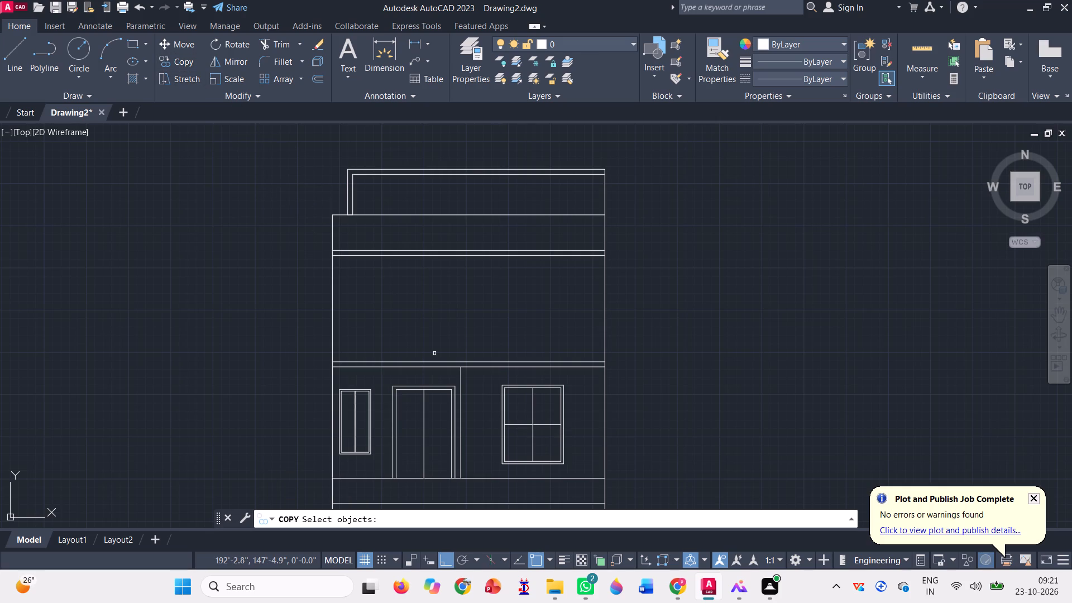
scroll(533, 419, up, 1)
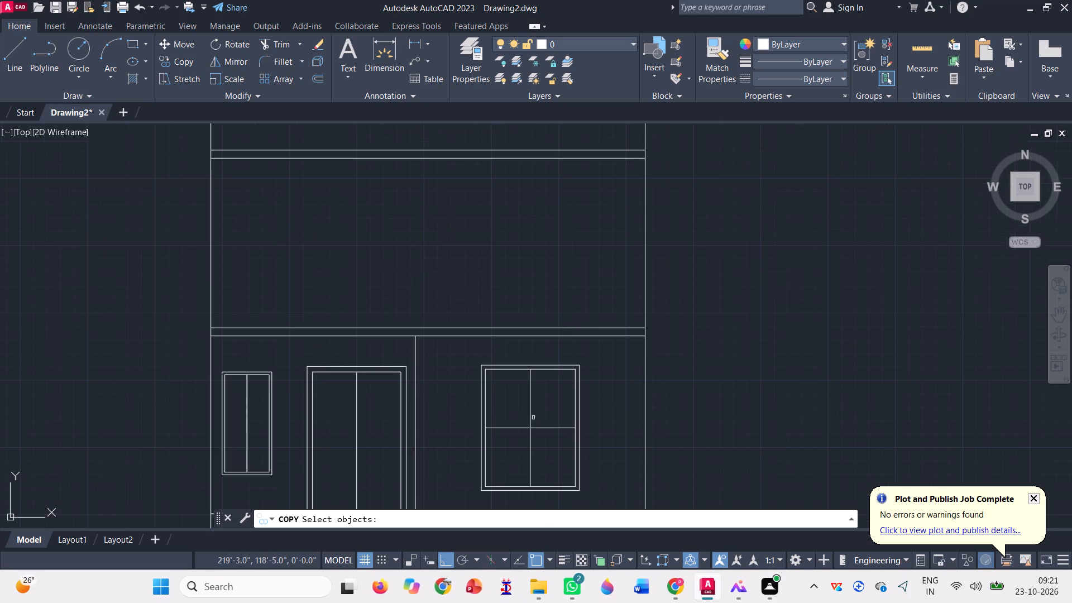
click(601, 447)
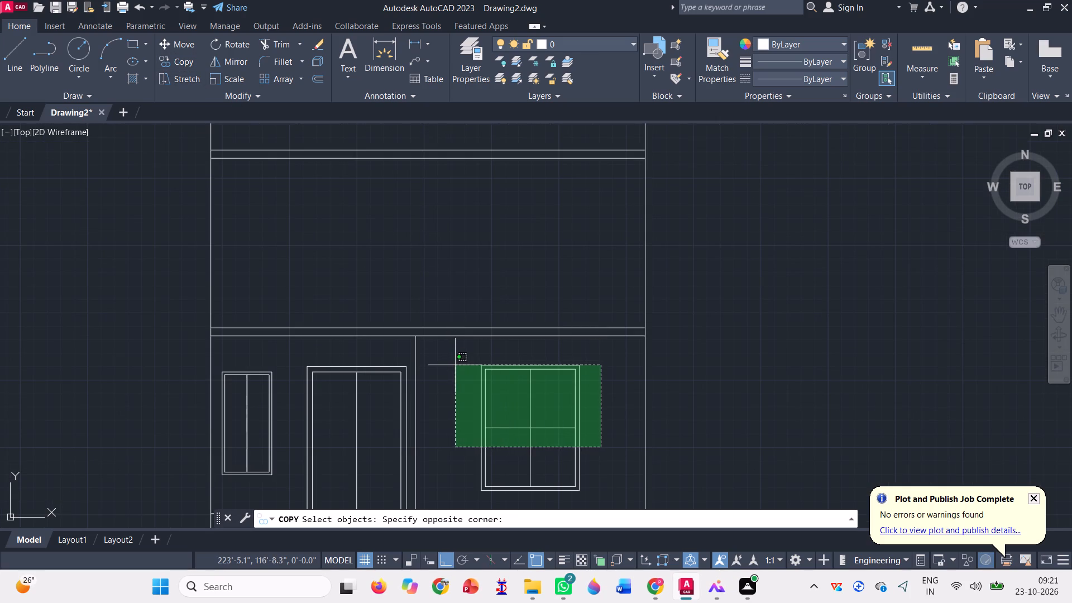
click(455, 366)
key(space)
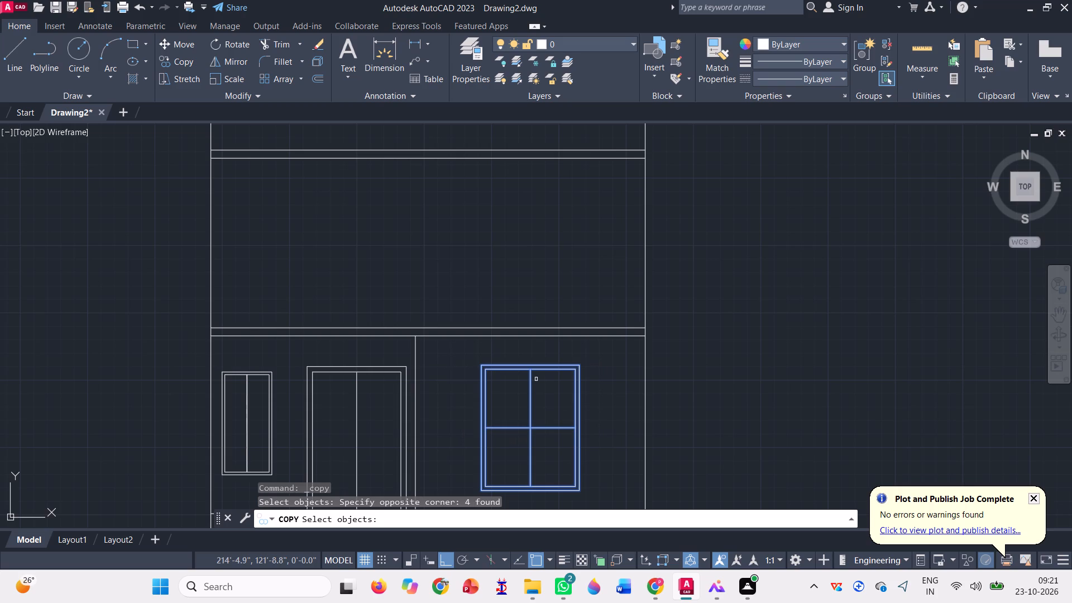
click(479, 369)
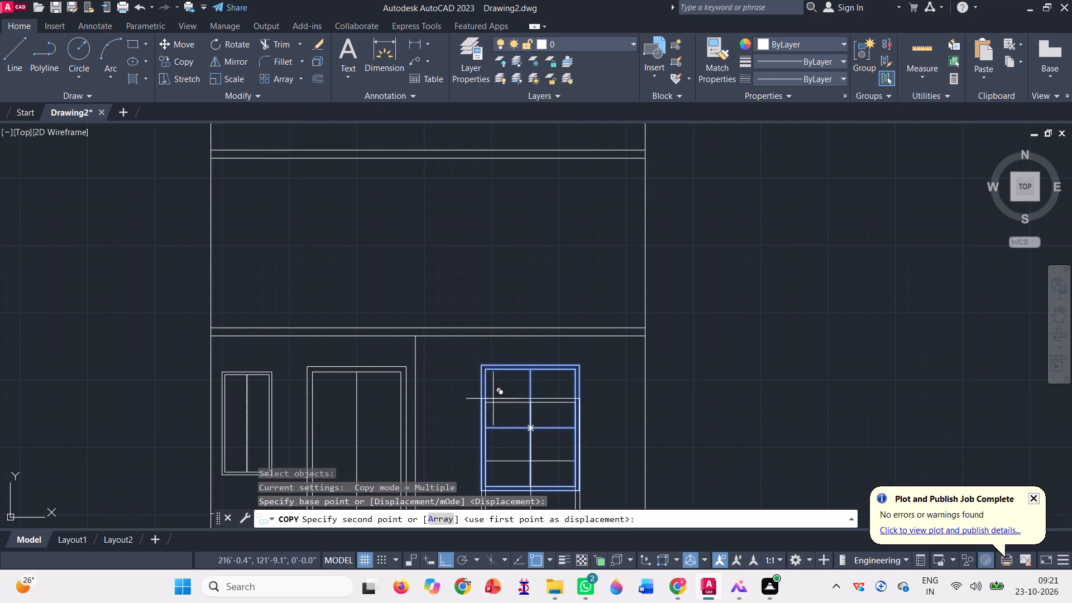
scroll(496, 407, down, 1)
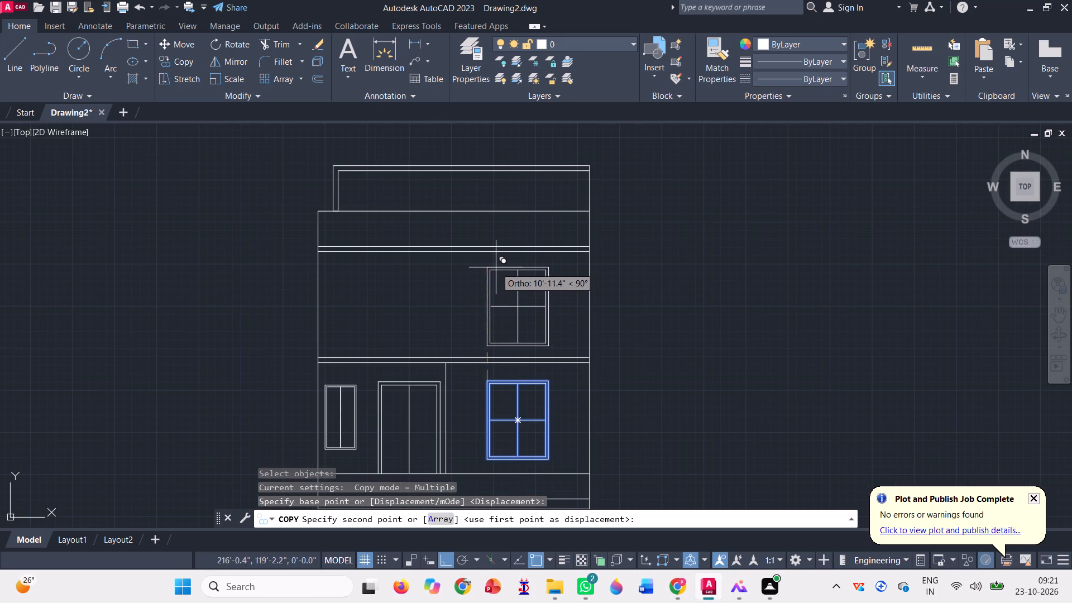
click(494, 264)
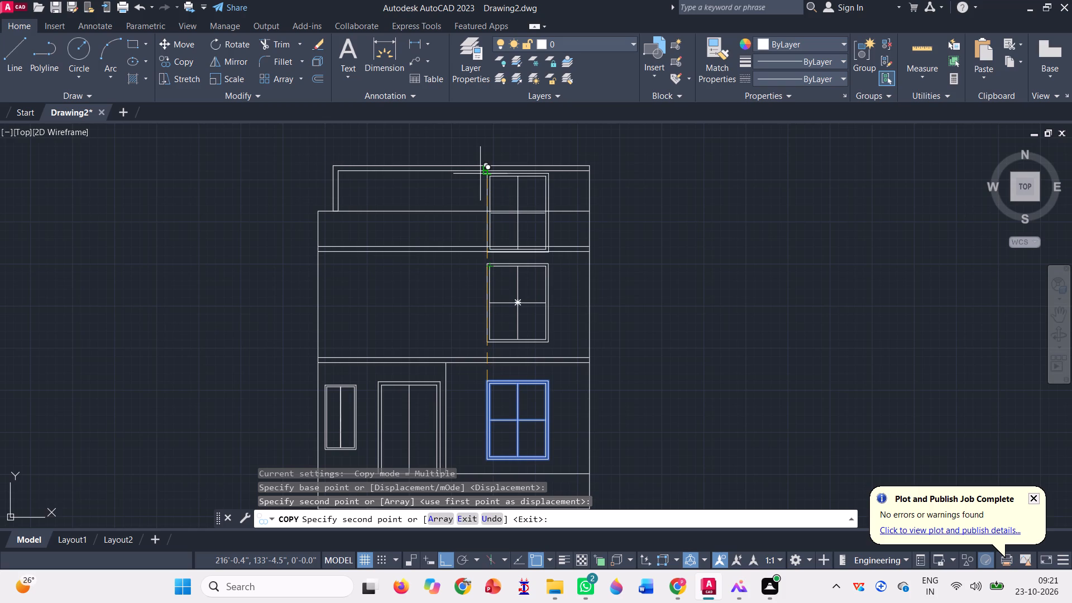
scroll(480, 174, up, 1)
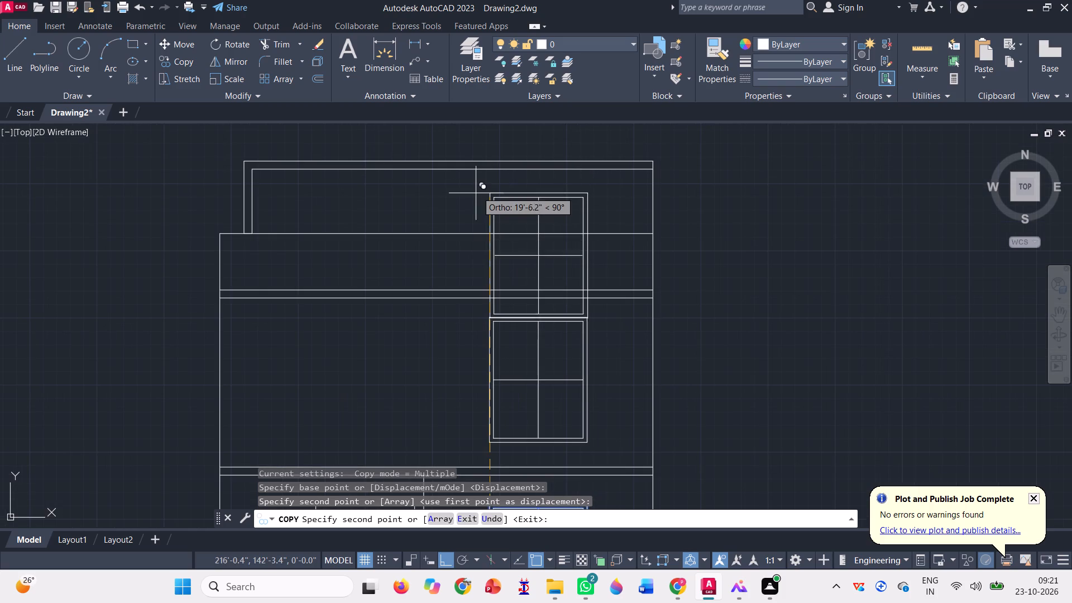
click(476, 198)
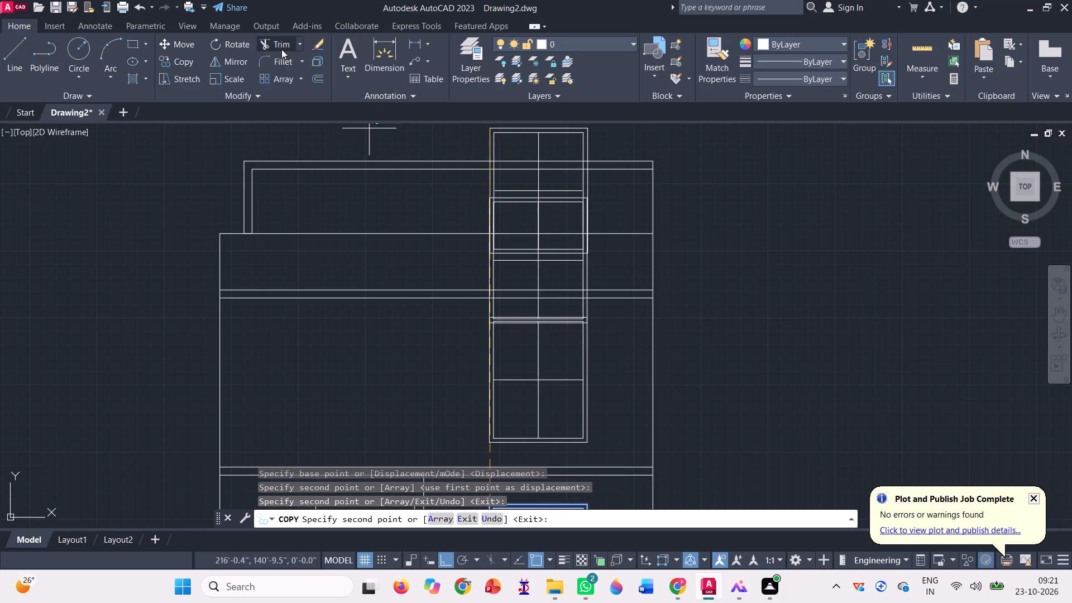
Trim the topmost window copy's vertical lines below the upper slab and between the slab's two lines.
click(274, 42)
scroll(493, 309, up, 3)
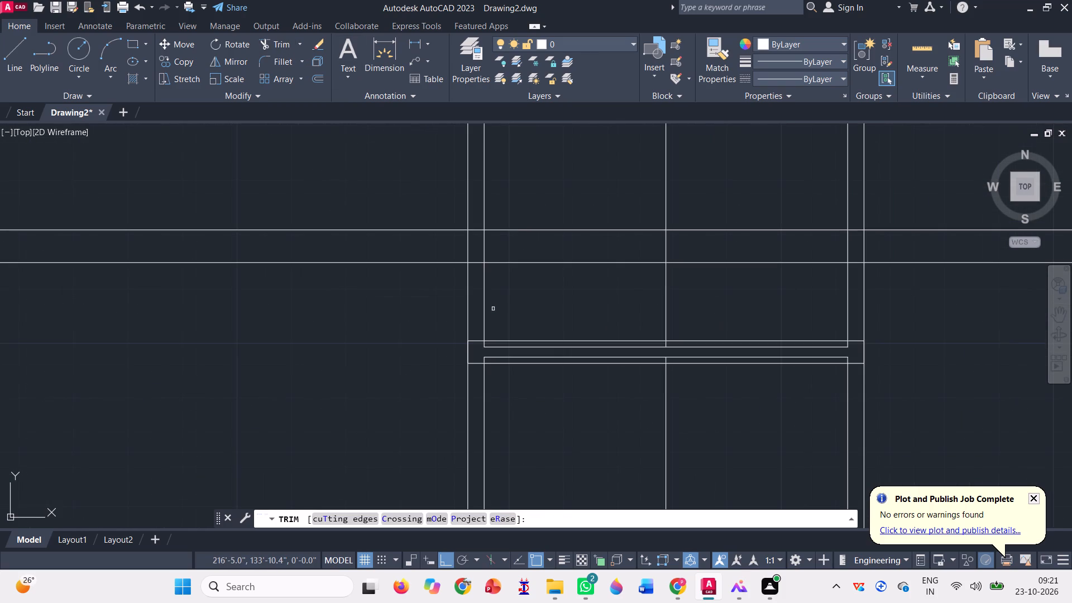
click(493, 309)
click(363, 315)
click(628, 310)
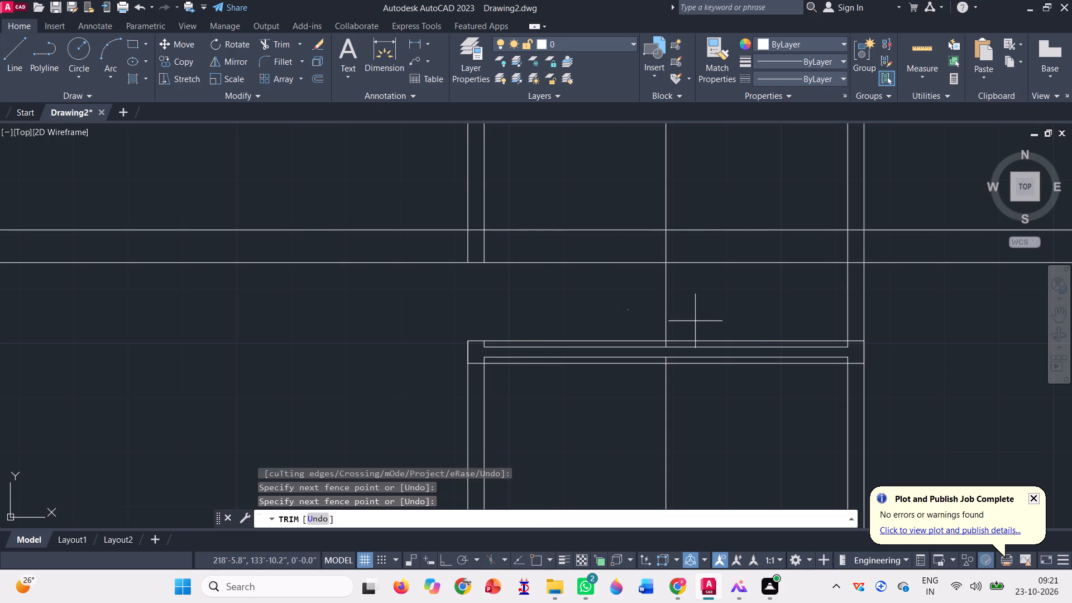
click(888, 308)
click(448, 244)
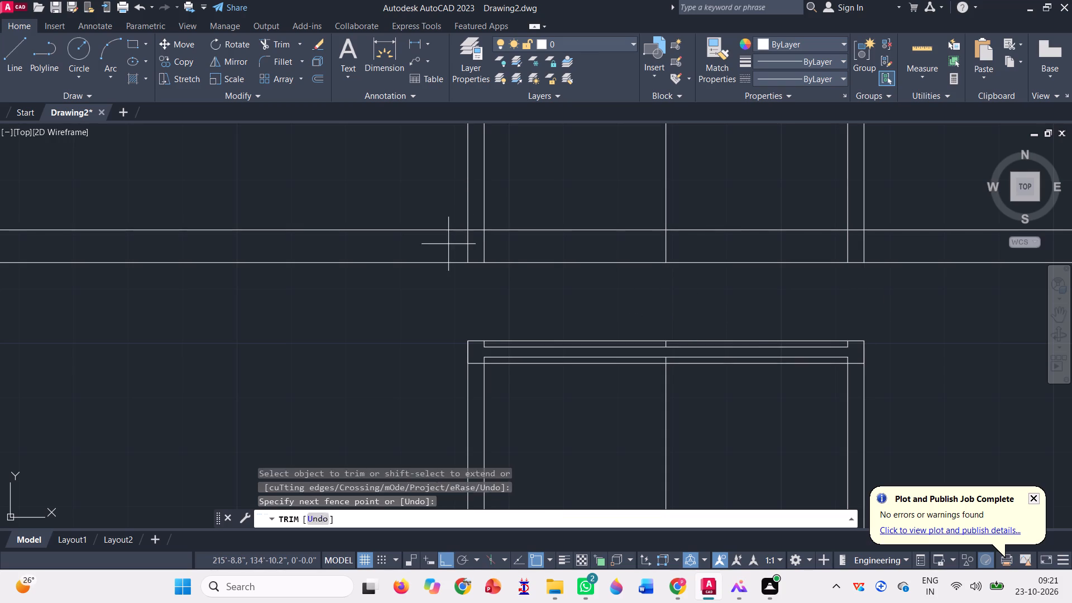
click(889, 241)
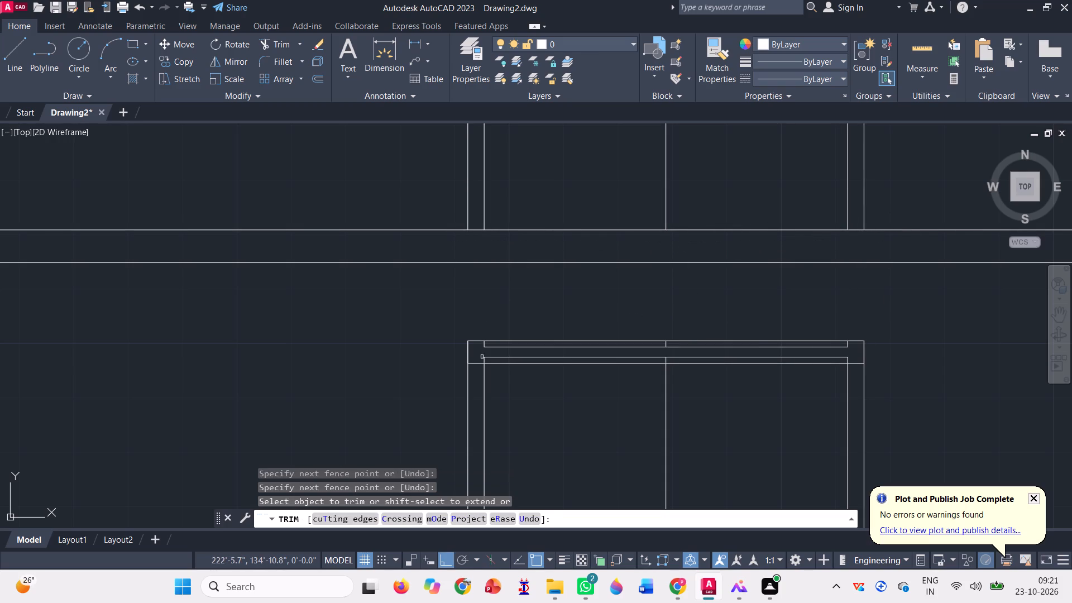
Trim away the topmost copy's inner bottom edge and short vertical stubs overlapping the upper-storey window's head.
scroll(489, 352, up, 3)
click(442, 321)
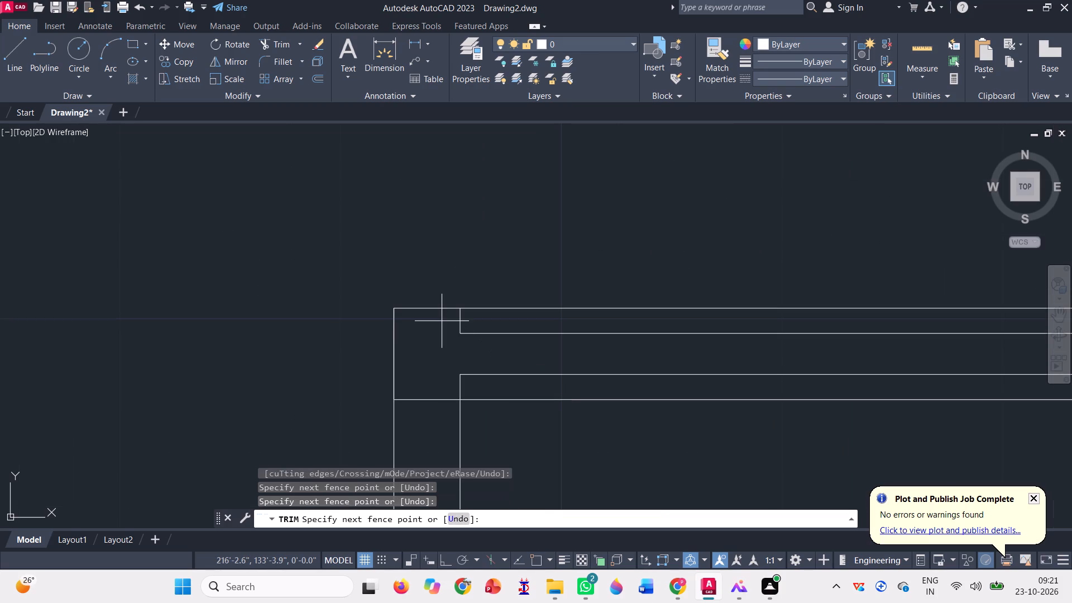
scroll(442, 321, down, 3)
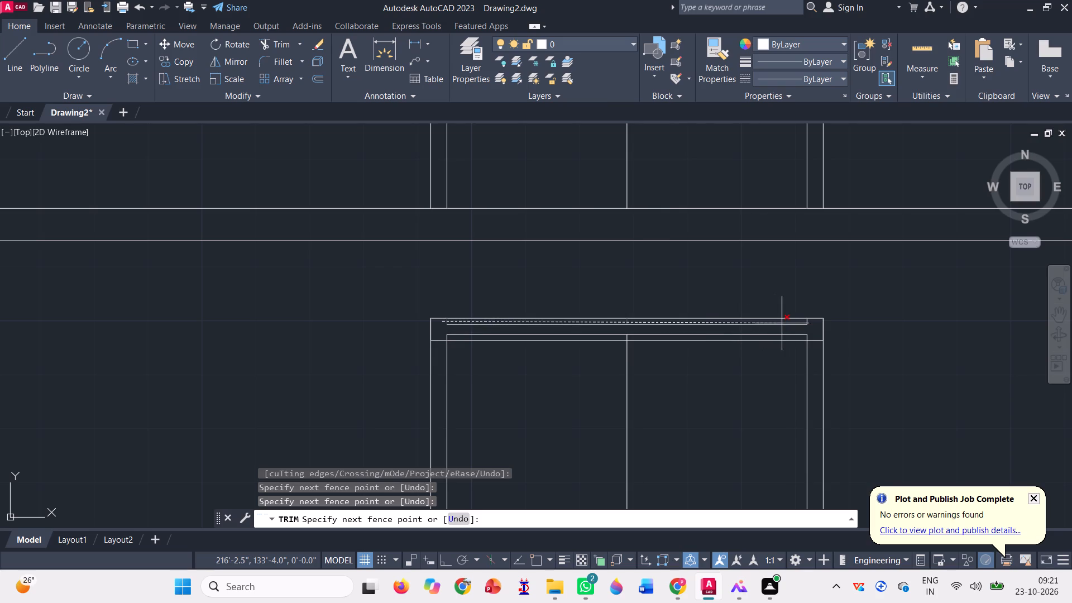
click(810, 323)
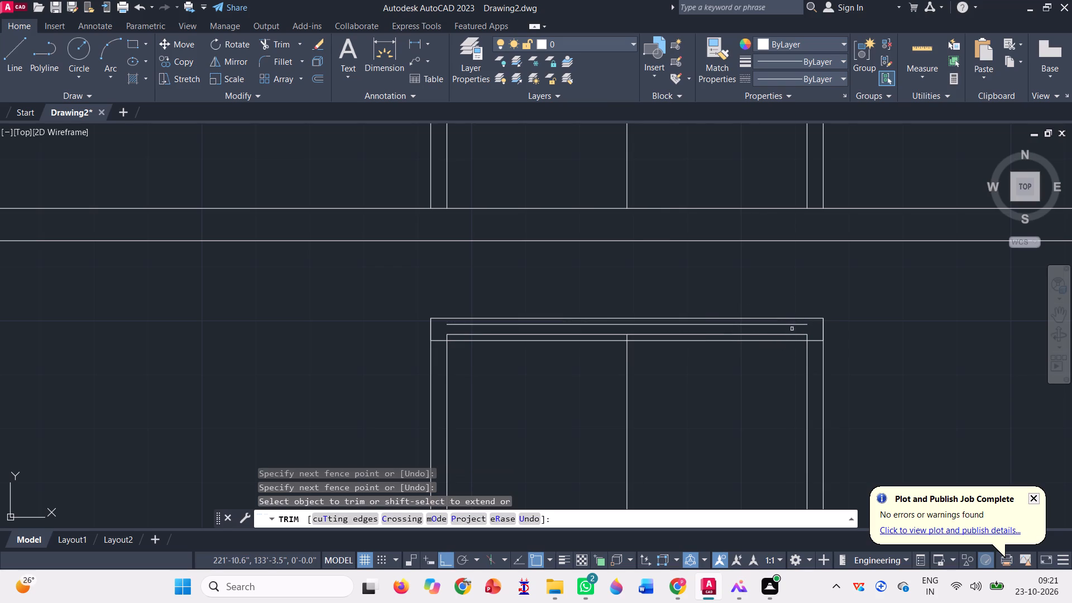
click(779, 324)
scroll(574, 327, down, 2)
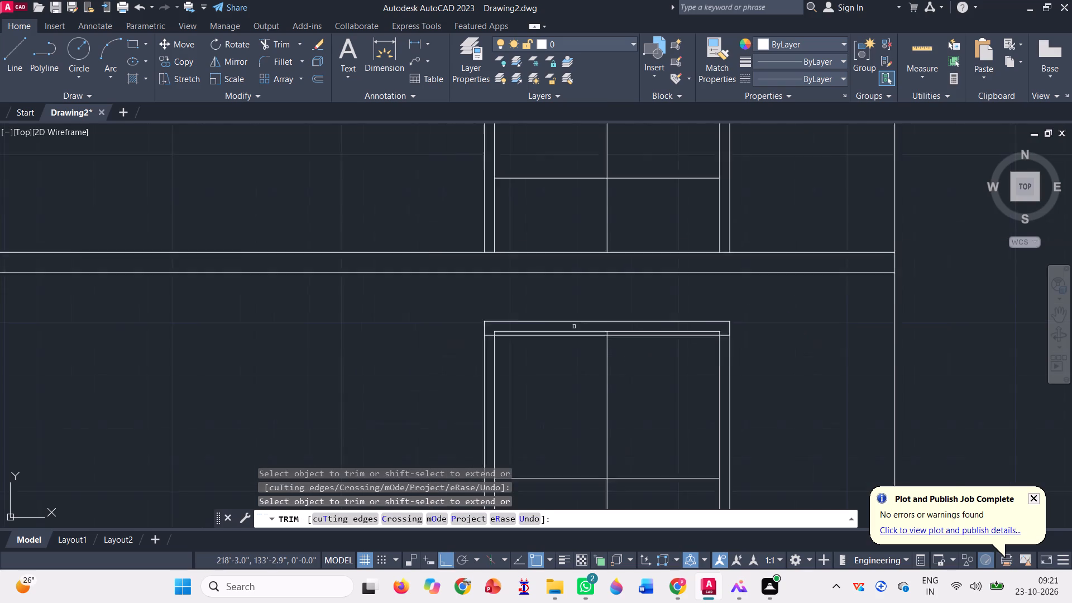
Trim away the leftover horizontal line crossing the upper-storey window just below its head, including the pieces between the frame lines.
scroll(599, 330, up, 4)
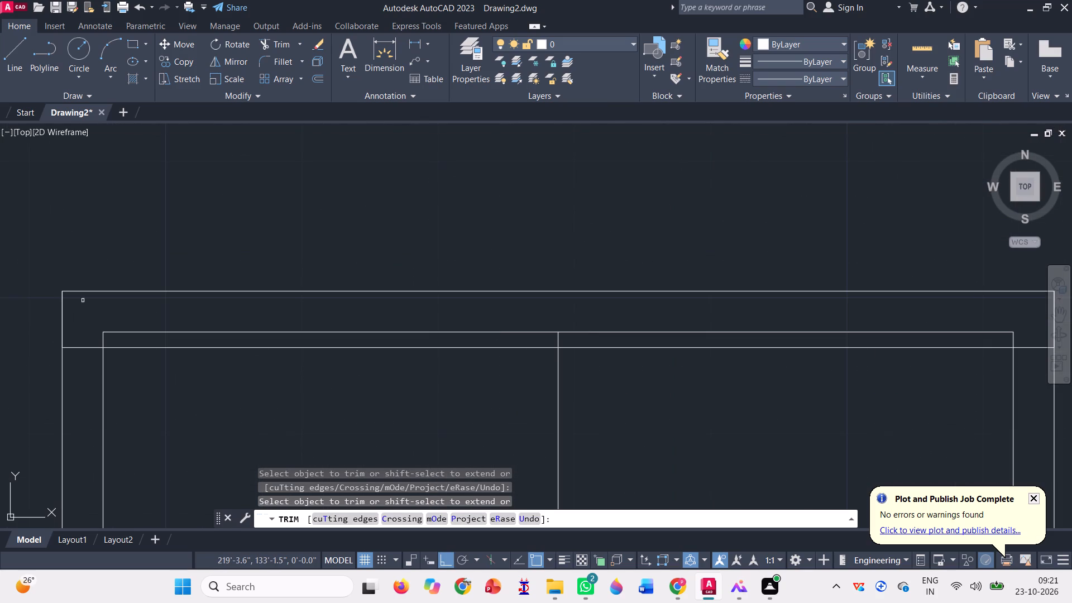
click(169, 351)
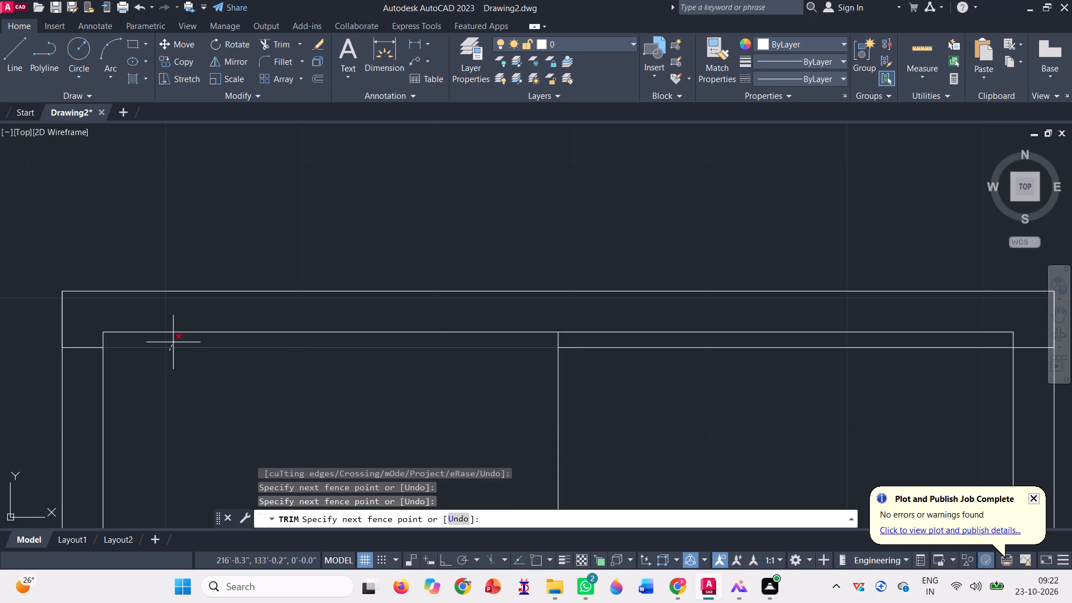
click(173, 342)
scroll(267, 375, down, 1)
scroll(154, 357, up, 3)
click(151, 361)
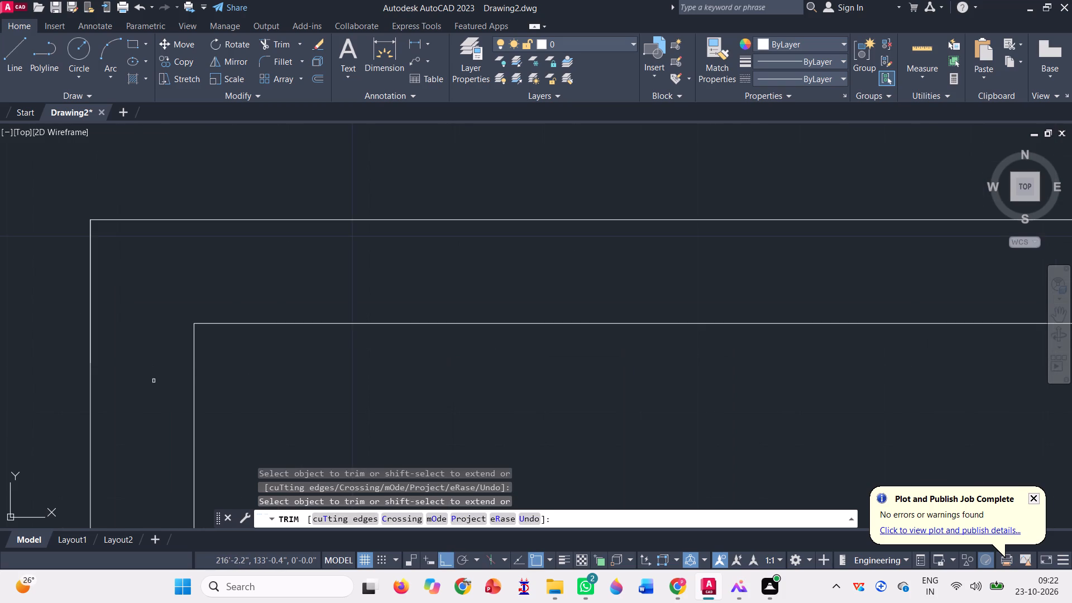
scroll(154, 355, down, 2)
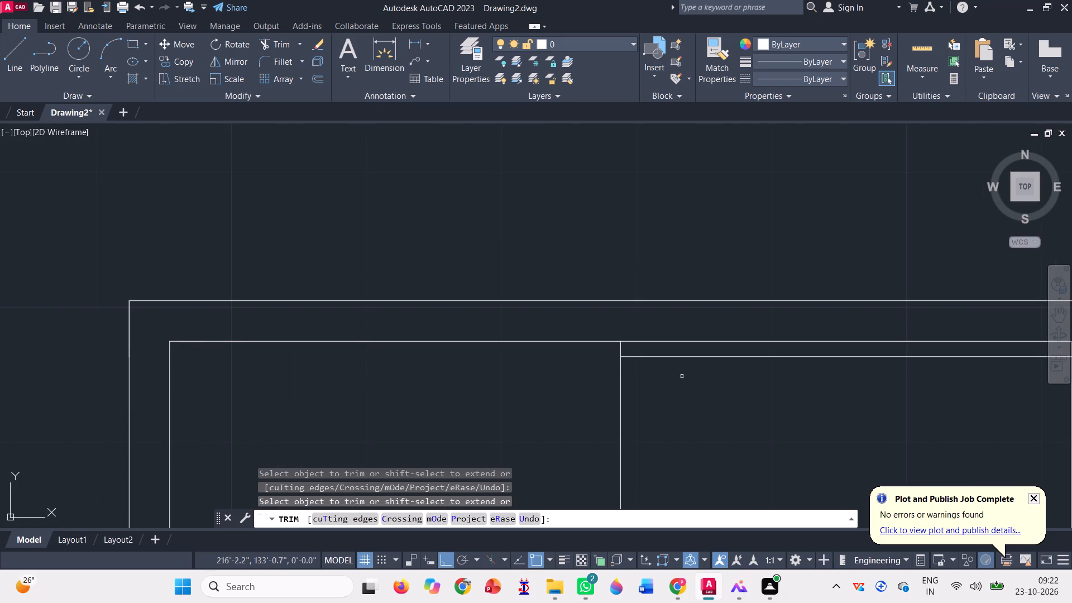
click(673, 353)
click(667, 378)
scroll(464, 387, down, 1)
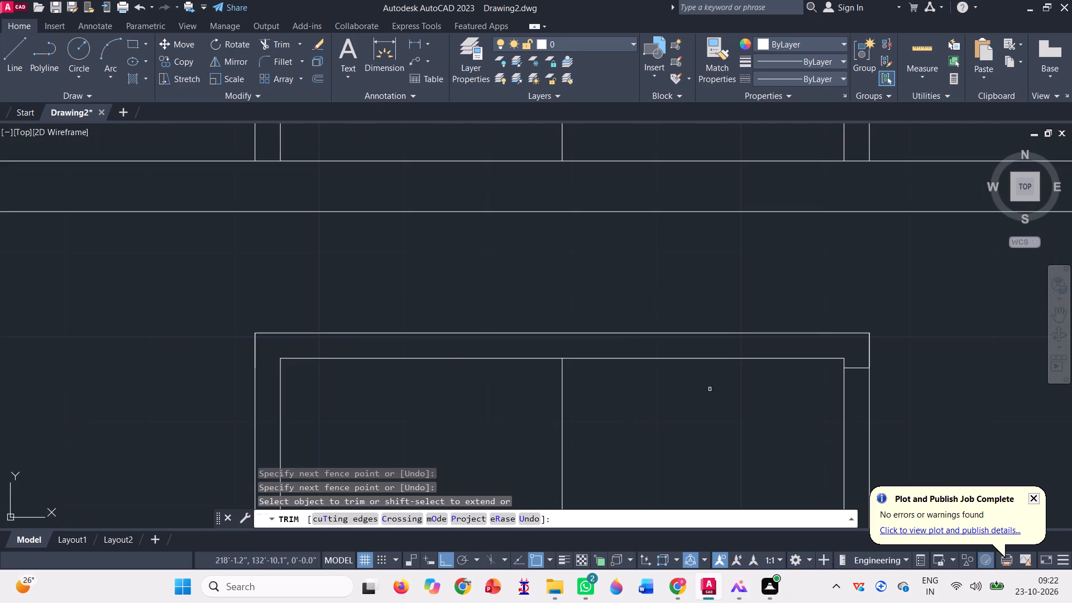
scroll(864, 379, up, 1)
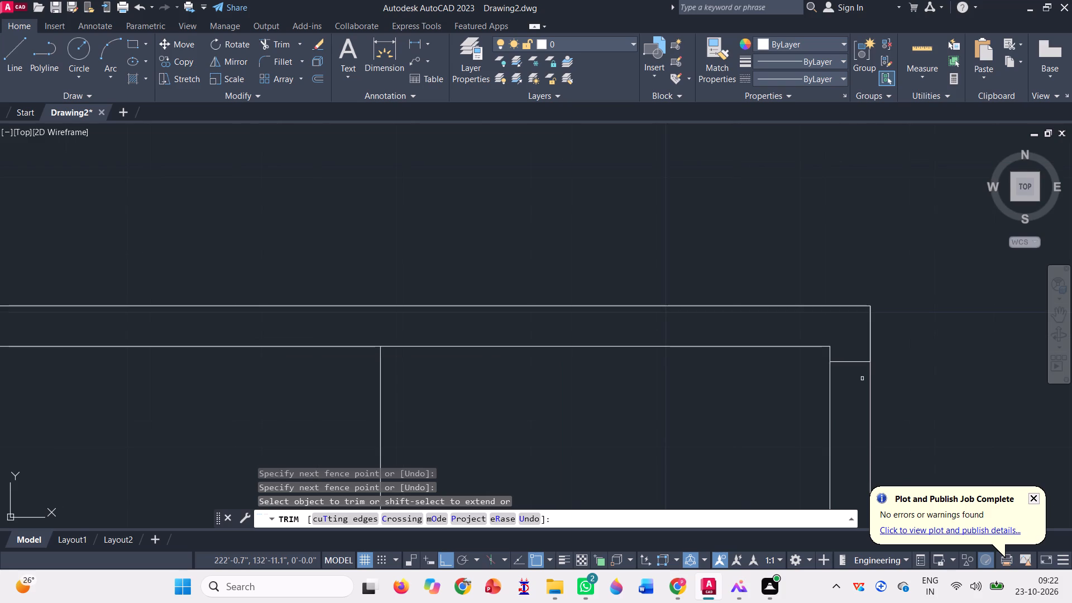
click(853, 375)
click(848, 352)
Trim away the horizontal and vertical glazing bars inside the topmost window copy.
scroll(688, 372, down, 1)
scroll(547, 320, down, 1)
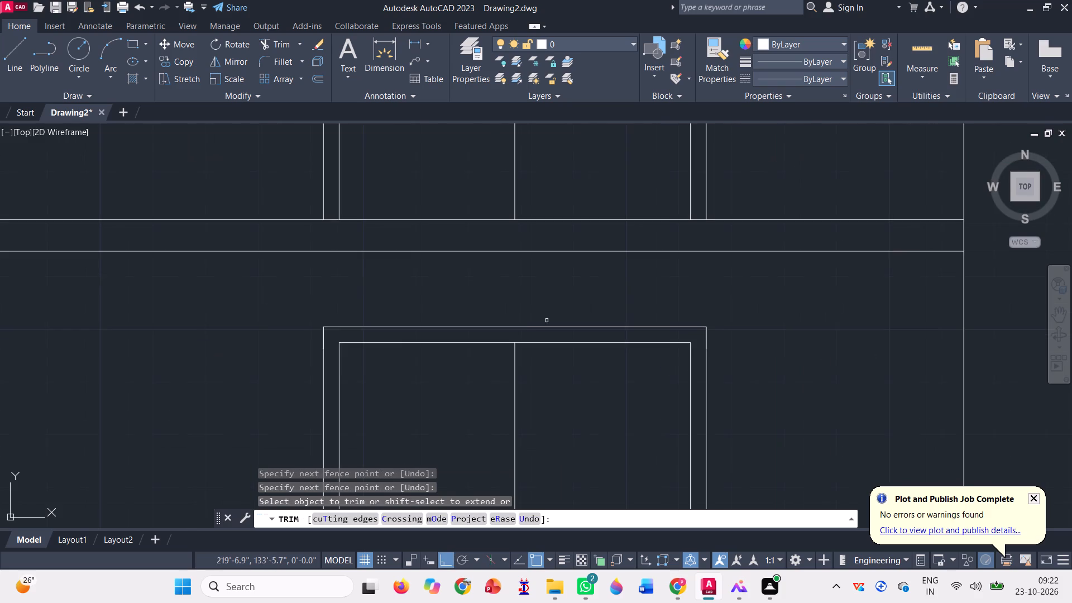
scroll(547, 320, down, 3)
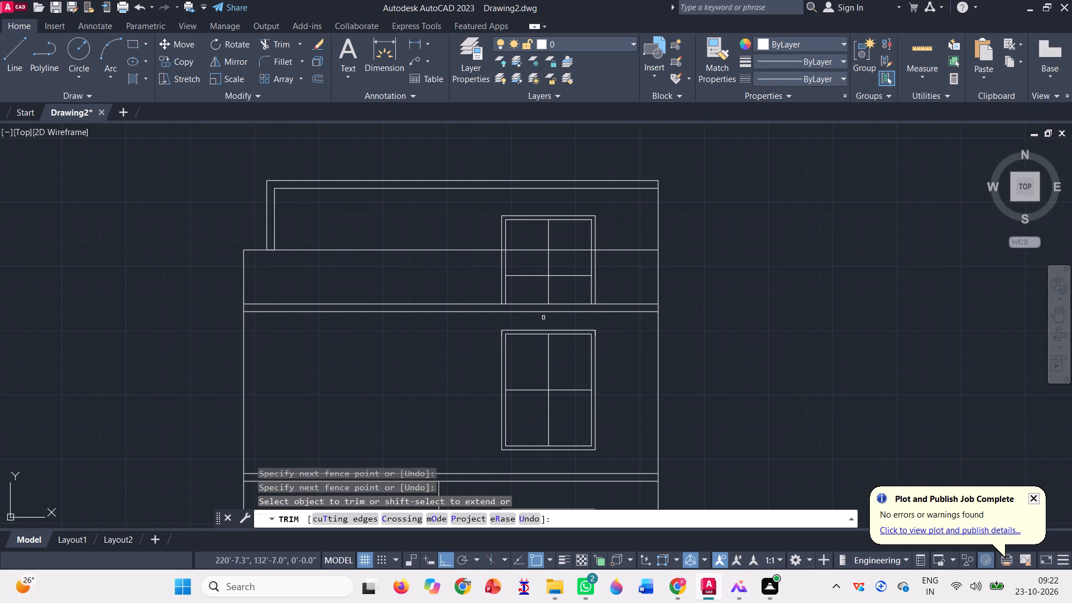
scroll(548, 248, up, 2)
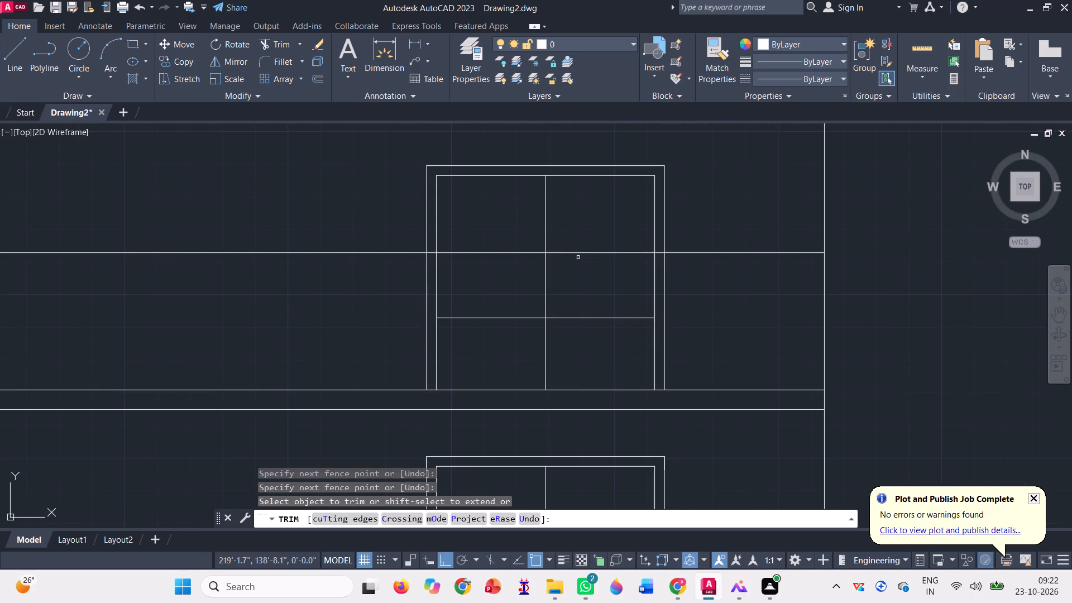
scroll(583, 265, down, 2)
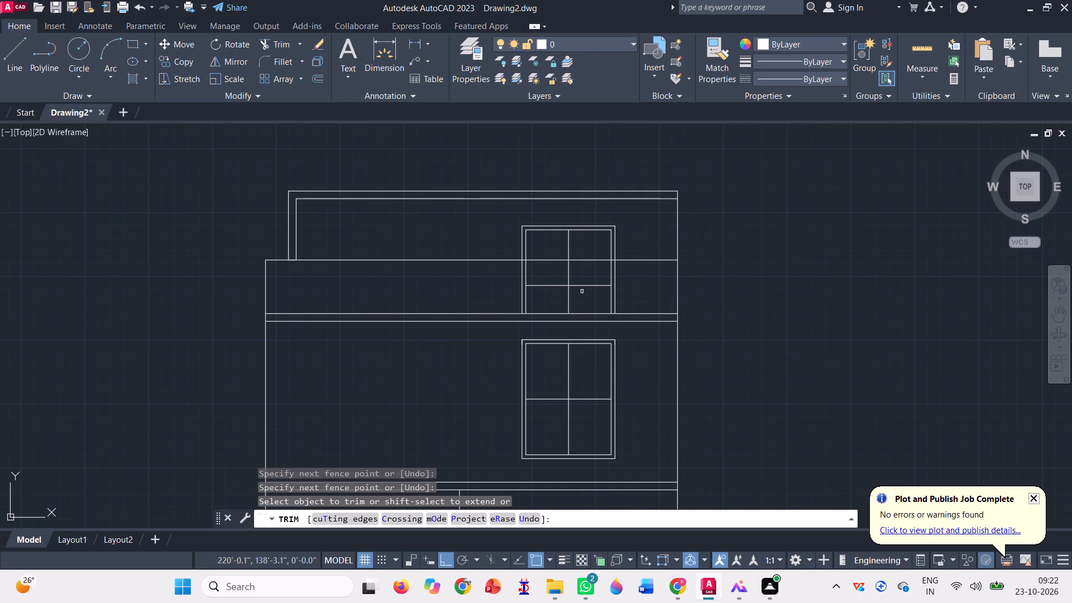
click(579, 241)
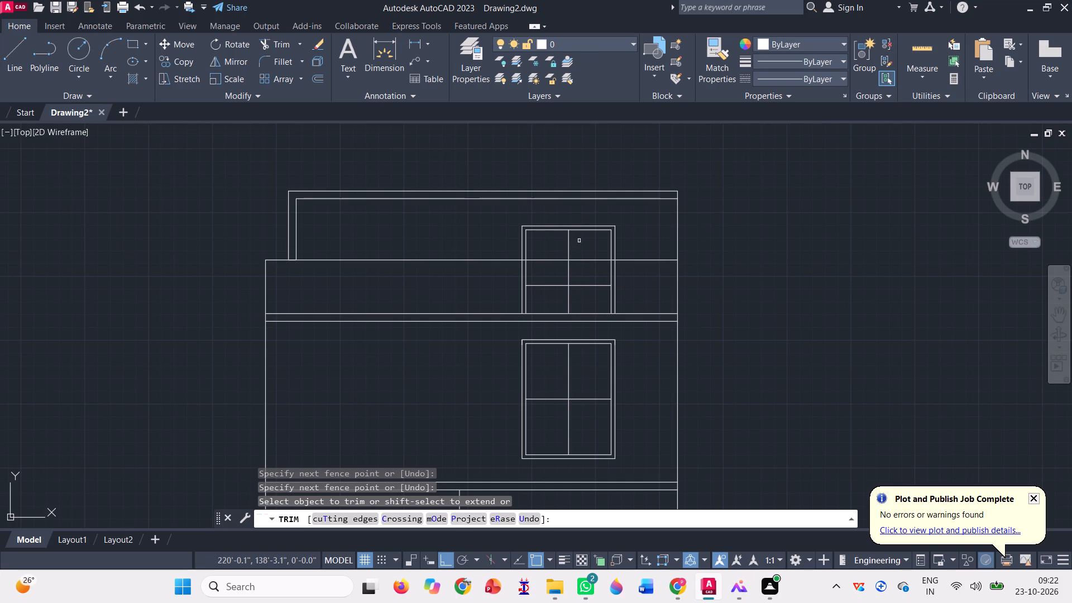
click(581, 247)
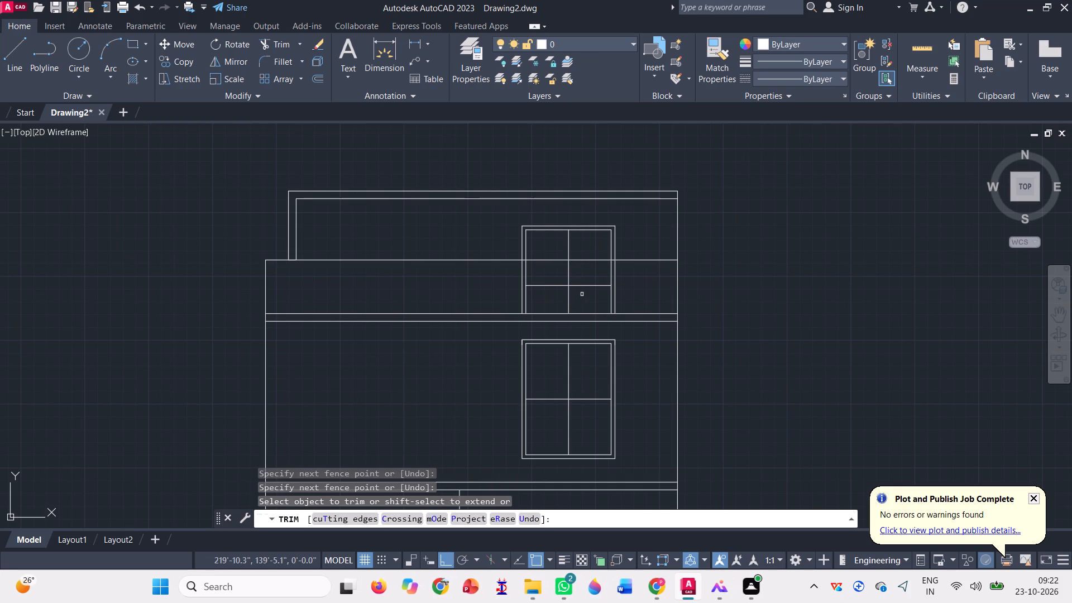
click(571, 284)
click(556, 283)
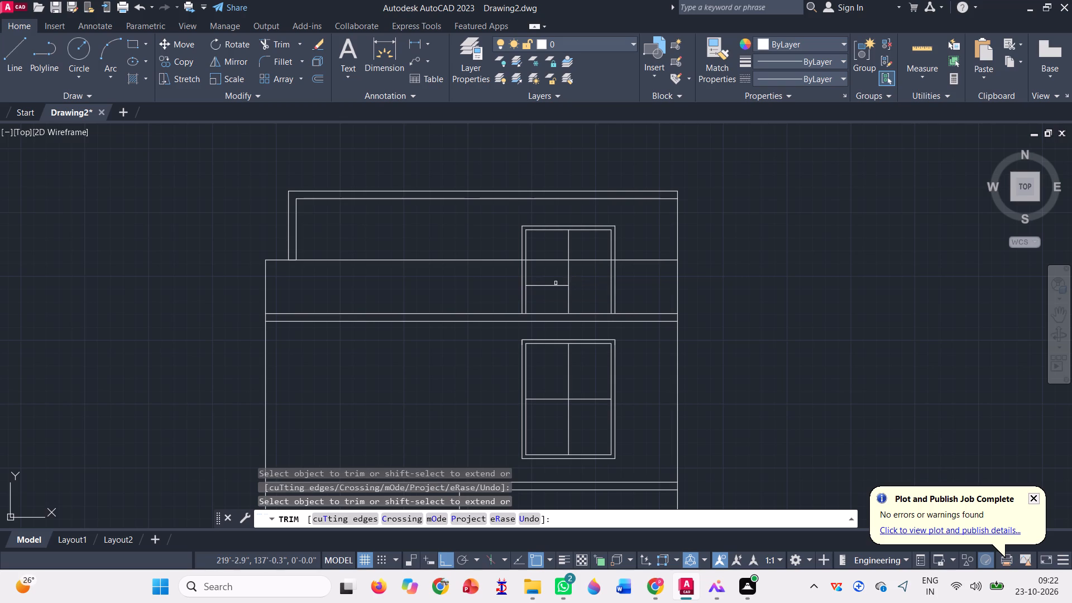
click(562, 295)
click(571, 279)
click(556, 277)
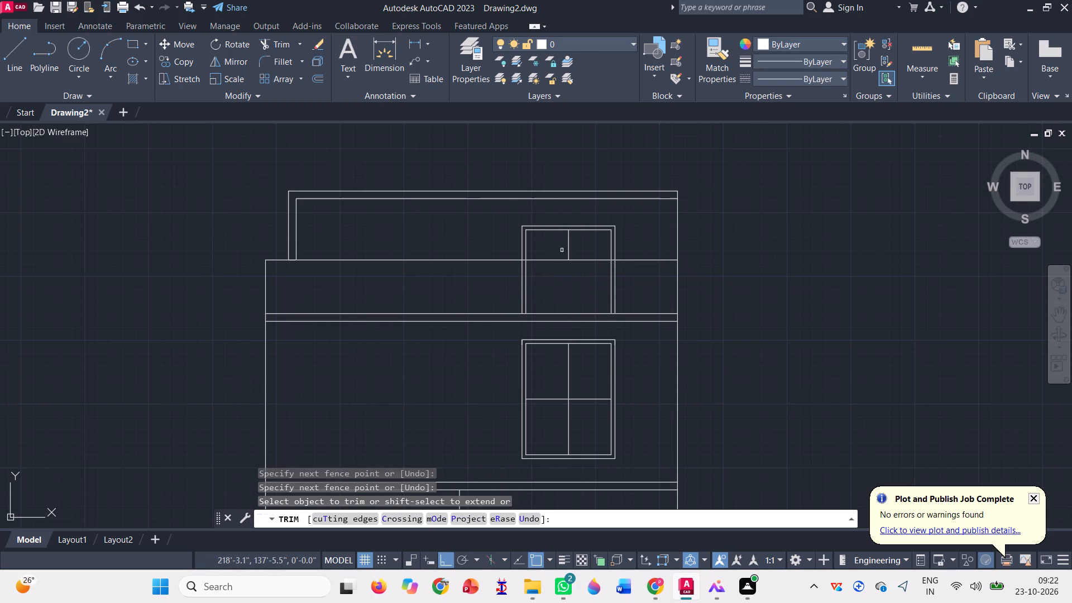
click(562, 247)
click(575, 248)
Trim the topmost window's vertical frame lines below the parapet's top line.
click(502, 273)
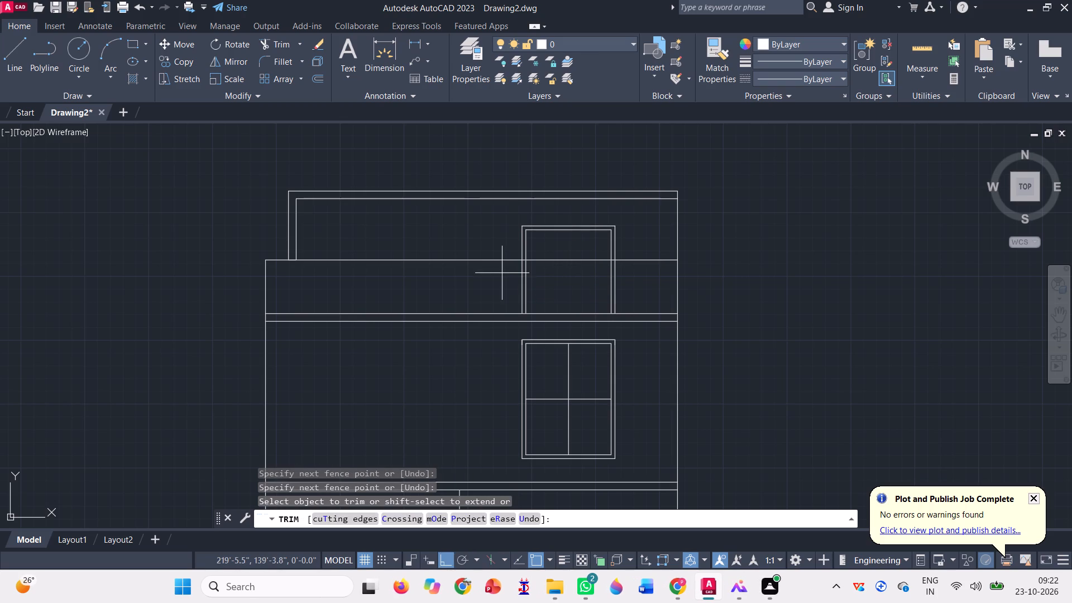
click(633, 289)
scroll(528, 261, down, 2)
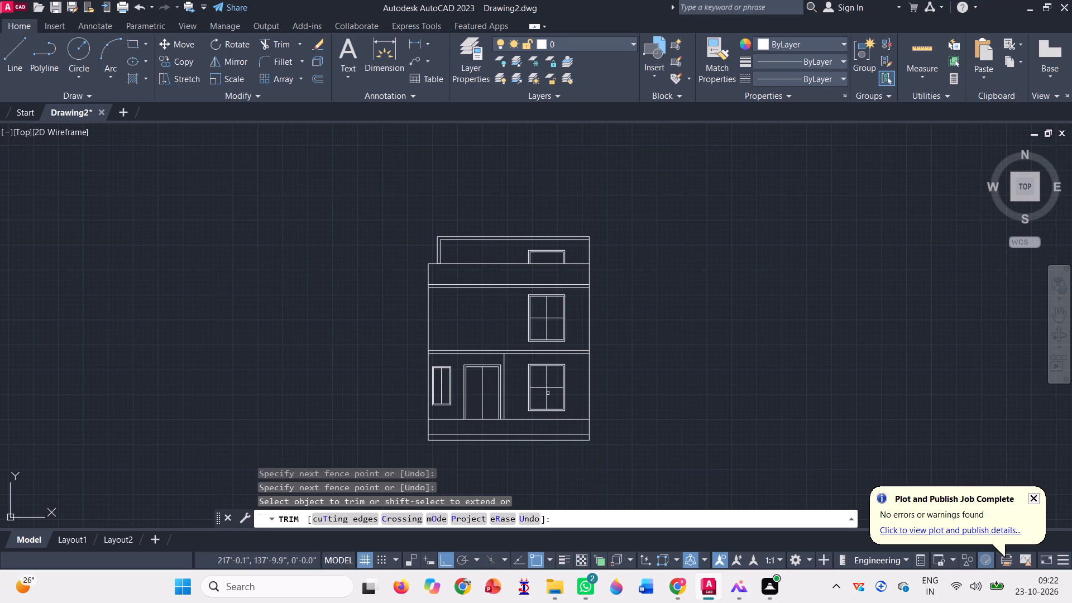
key(Escape)
Draw a vertical line from the midpoint of the topmost window's inner head down to the parapet line.
key(l)
key(Return)
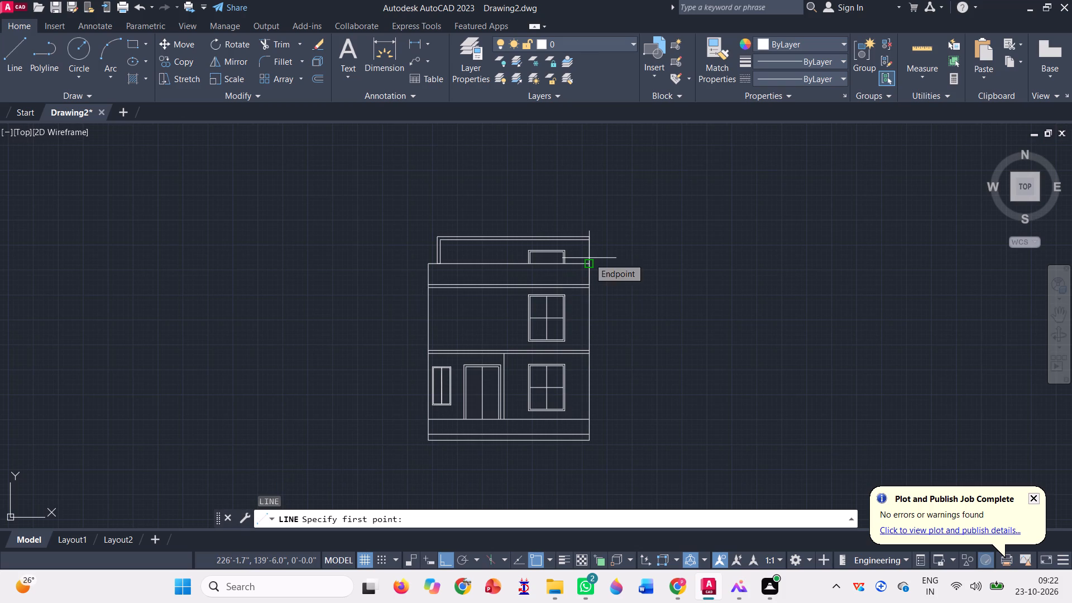
scroll(545, 247, up, 3)
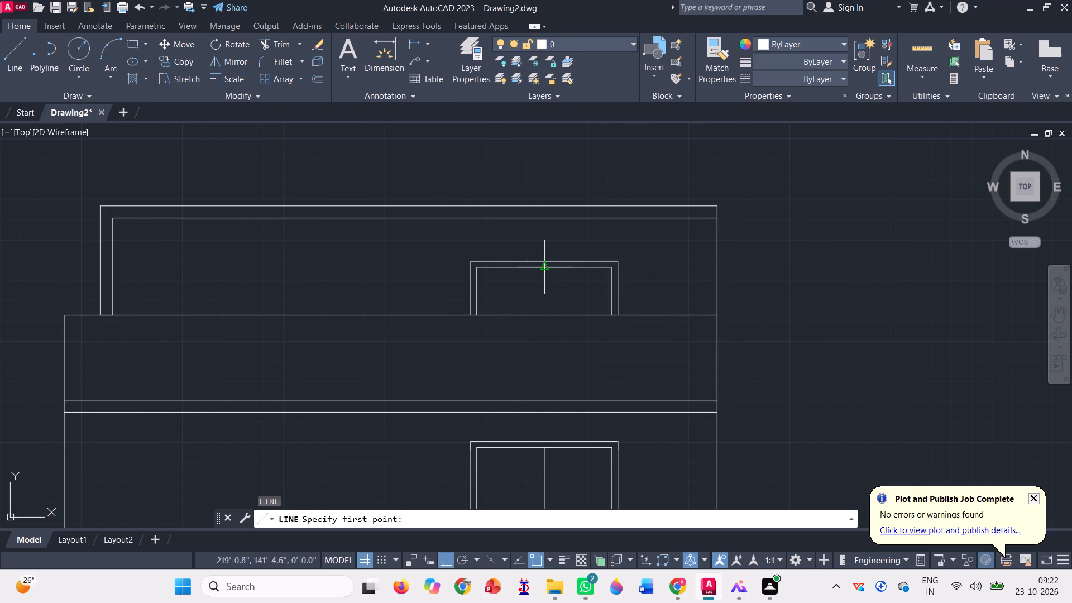
click(540, 267)
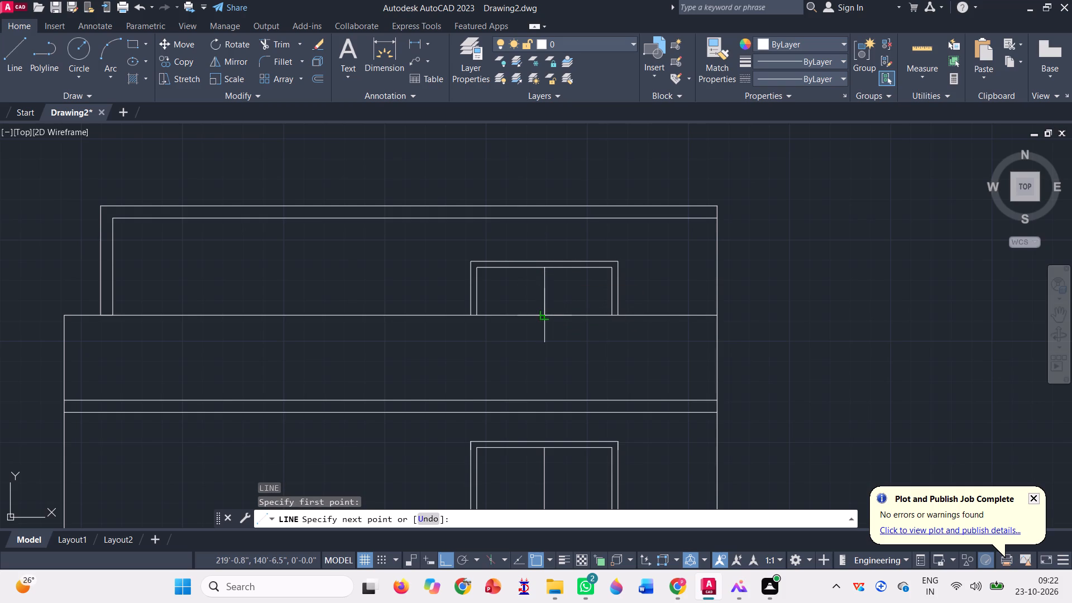
click(540, 313)
key(space)
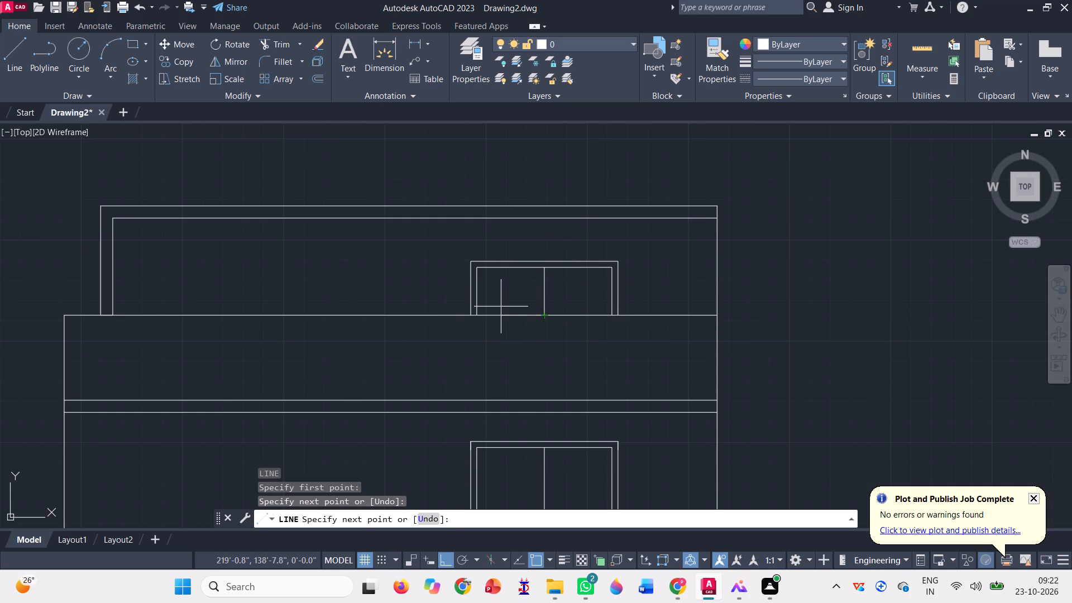
Copy the ground-floor door with its frame and centre line straight up onto the top line of the slab above.
scroll(575, 251, down, 2)
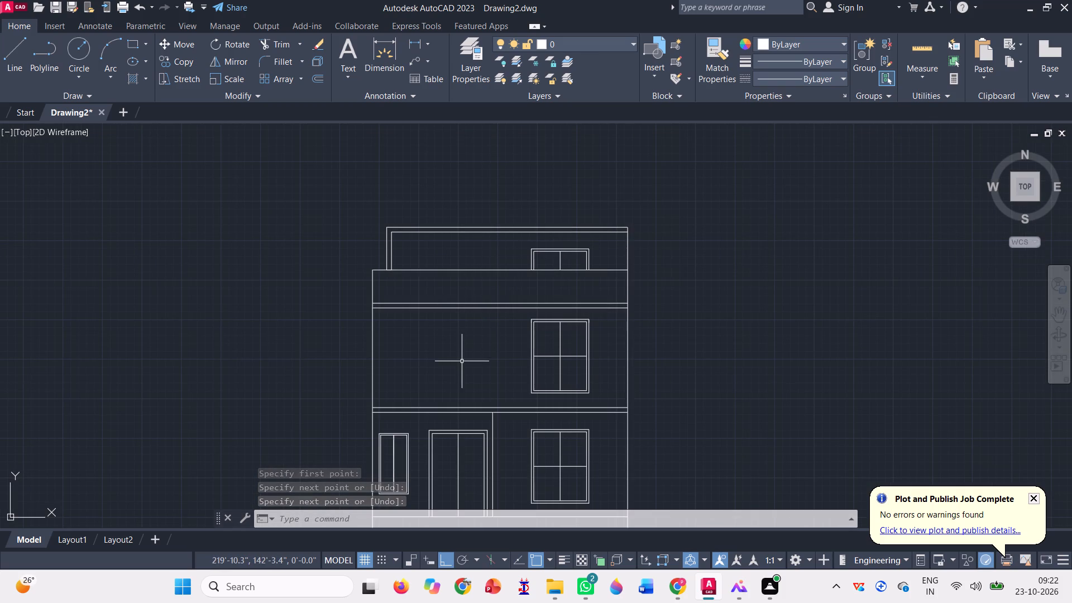
click(176, 59)
scroll(420, 342, down, 1)
scroll(430, 404, up, 2)
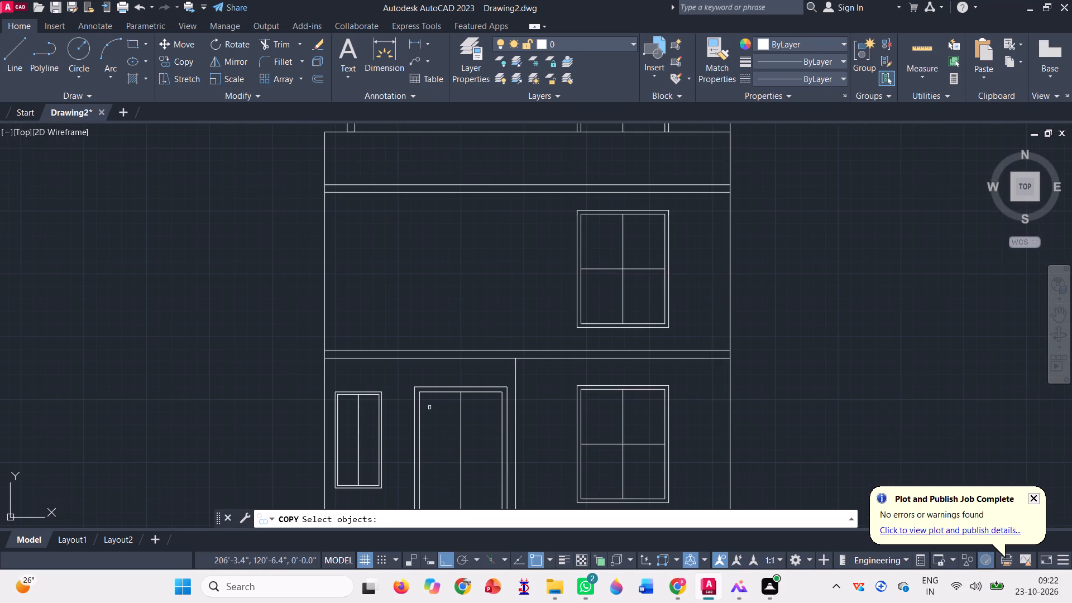
click(429, 408)
click(404, 375)
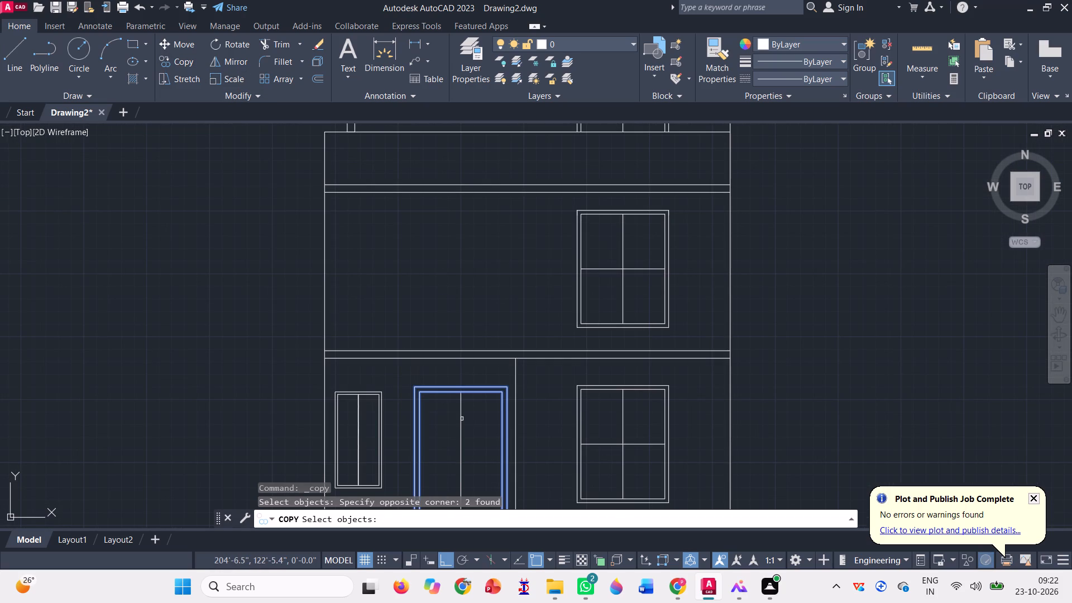
click(461, 419)
key(space)
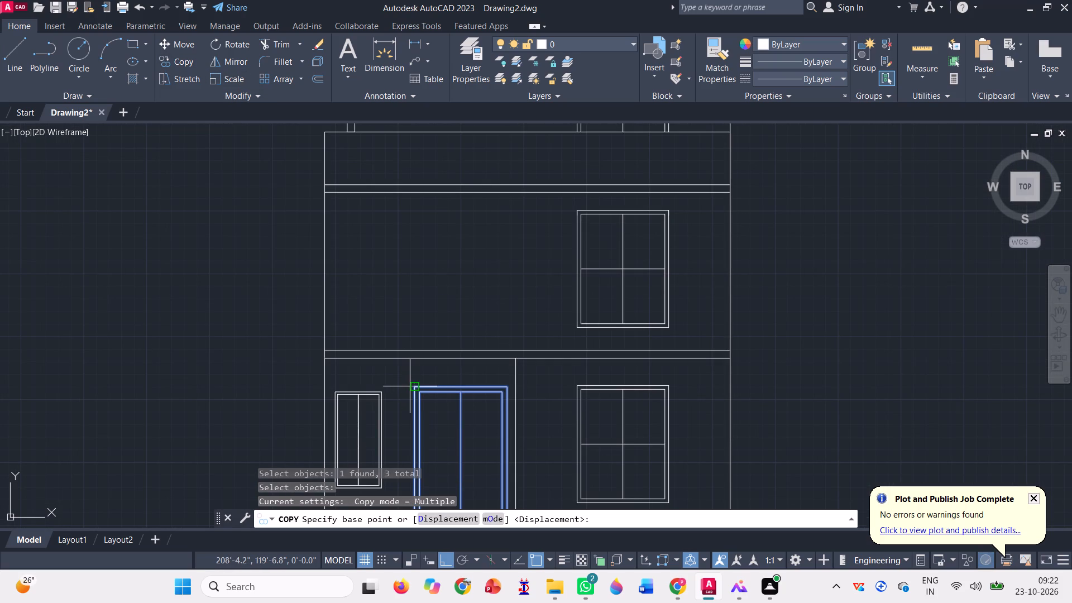
scroll(408, 337, down, 1)
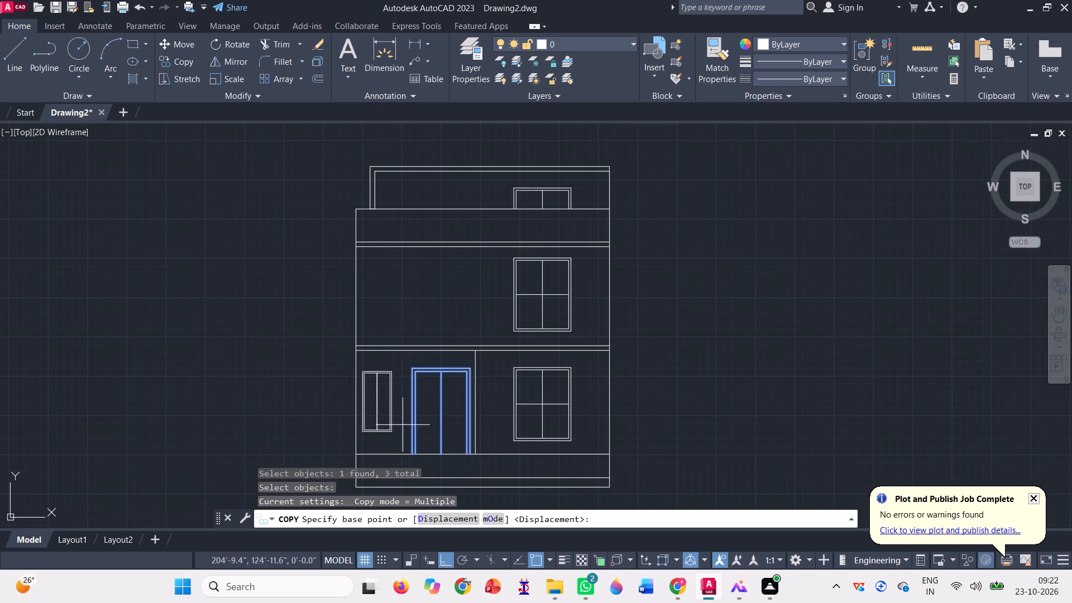
click(411, 454)
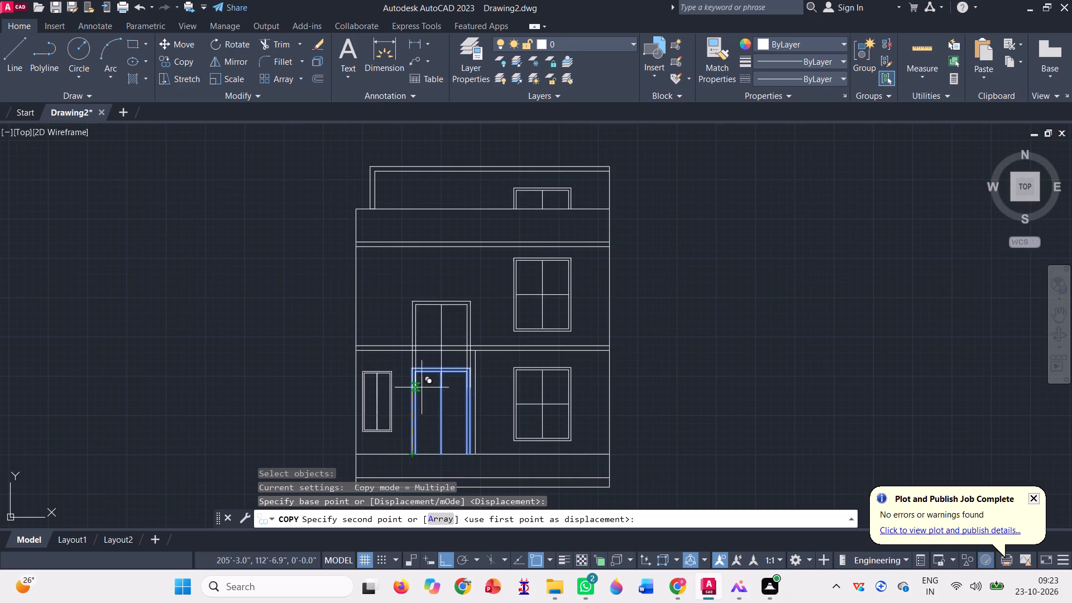
scroll(433, 346, up, 3)
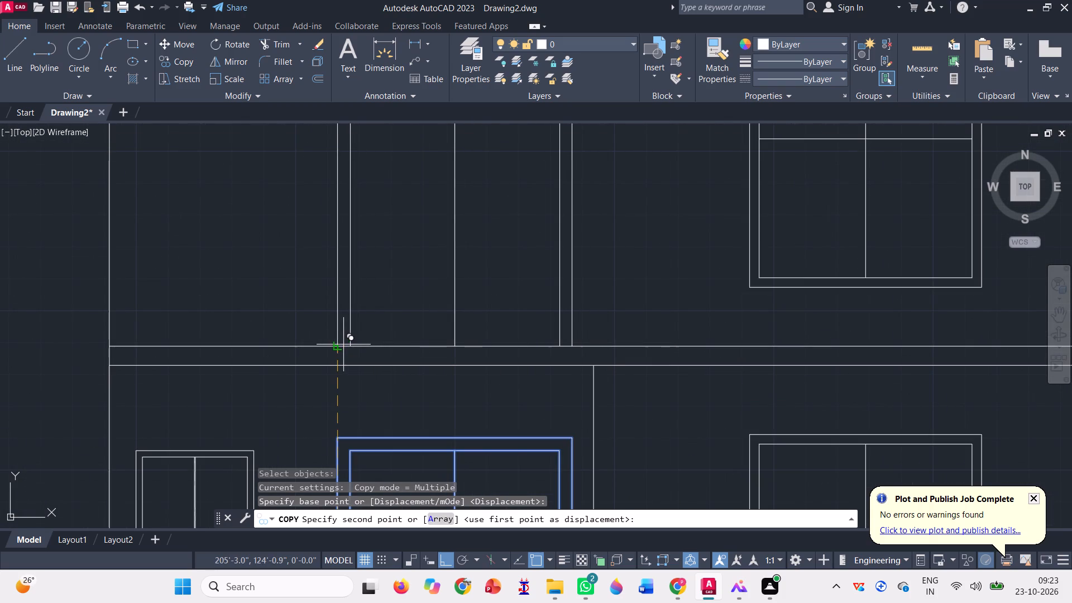
click(338, 346)
scroll(353, 386, down, 2)
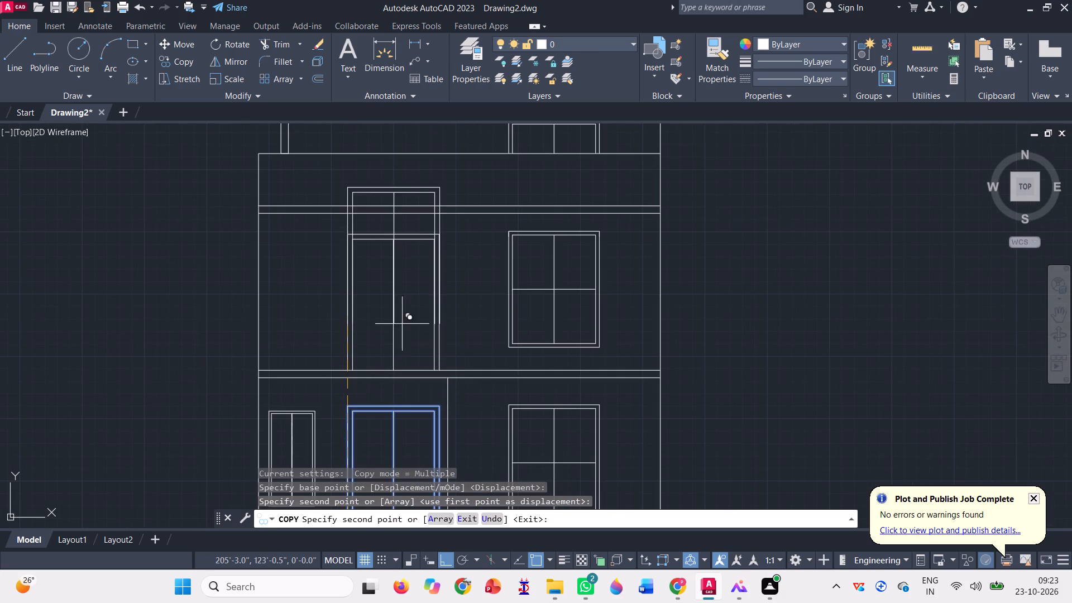
scroll(376, 362, down, 1)
key(space)
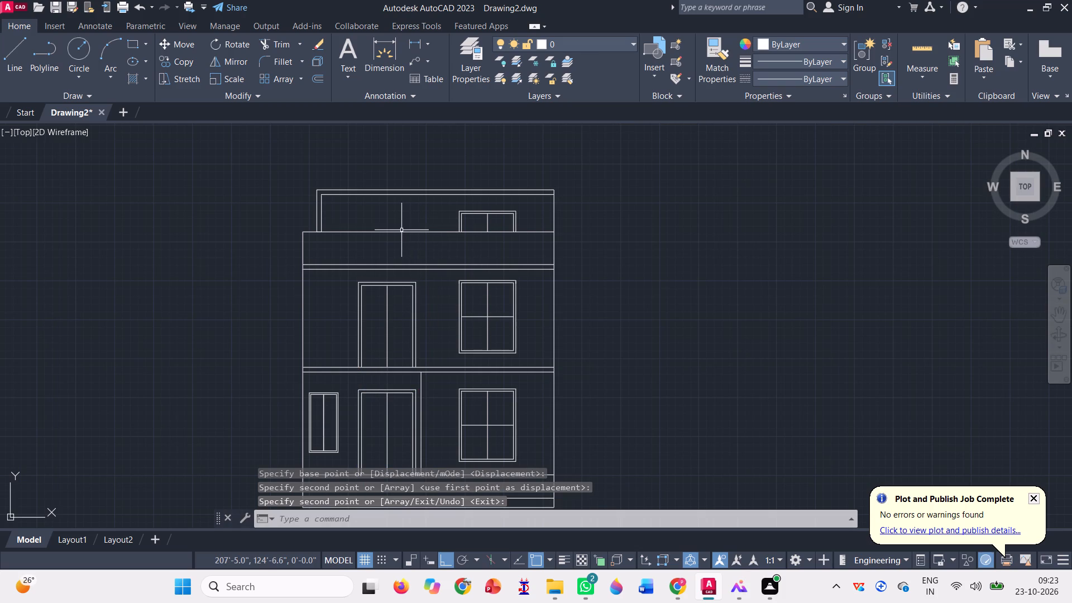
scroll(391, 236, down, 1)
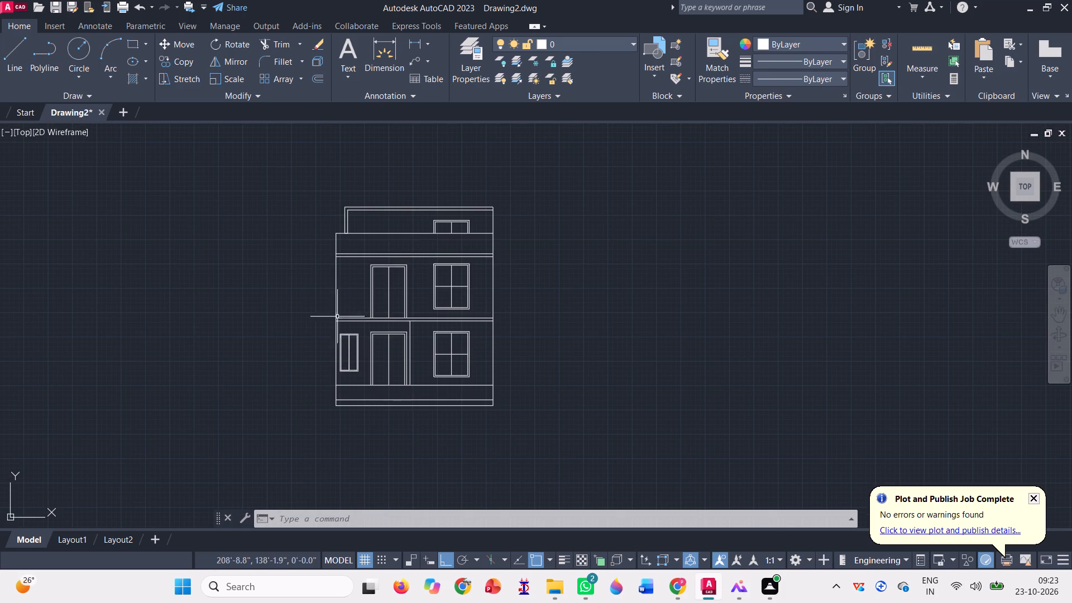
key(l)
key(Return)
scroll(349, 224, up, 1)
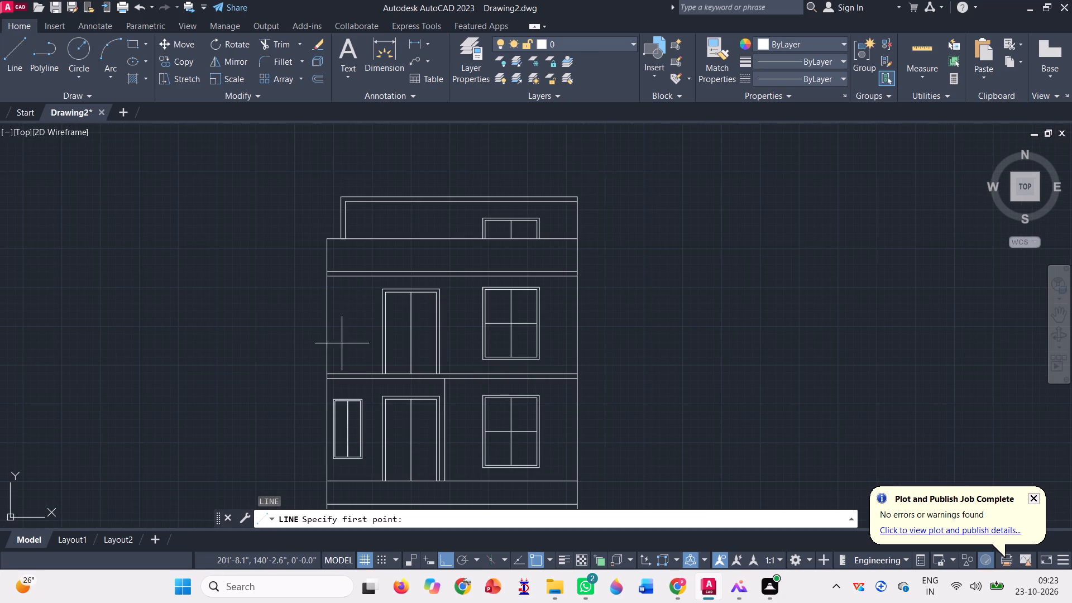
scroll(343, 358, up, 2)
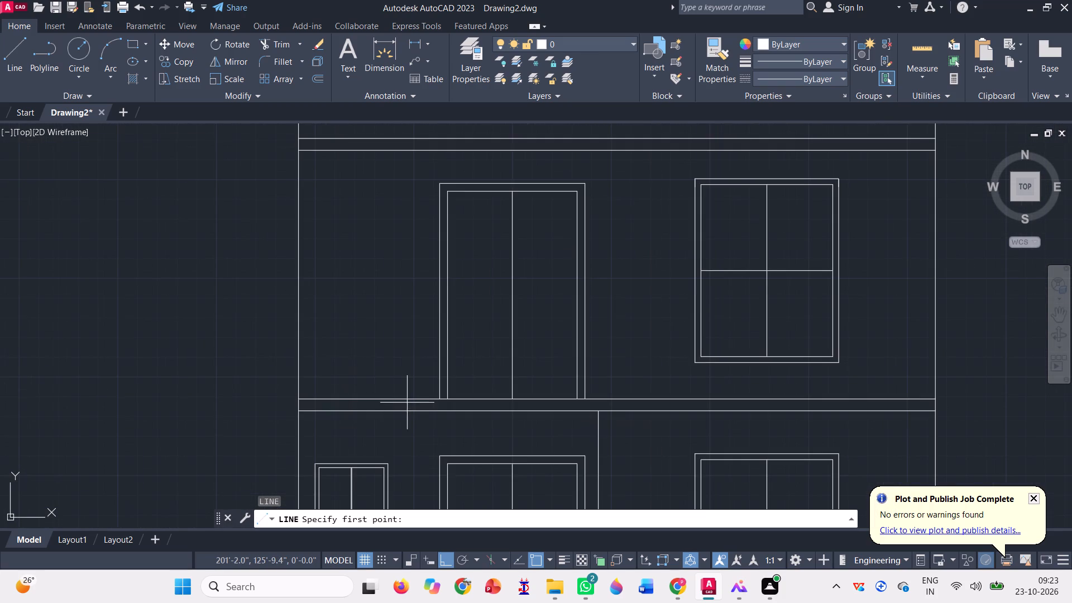
Draw an upright rectangle about 2'-6" by 10'-1" from the upper-floor door frame's bottom-left corner to just below the slab above.
click(132, 40)
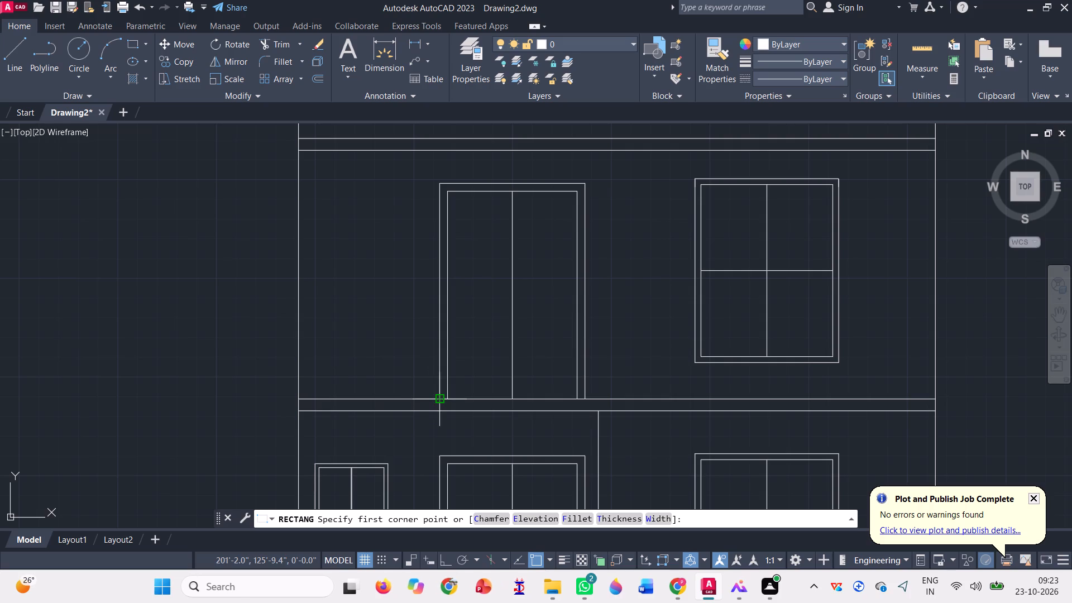
click(440, 399)
scroll(355, 399, down, 2)
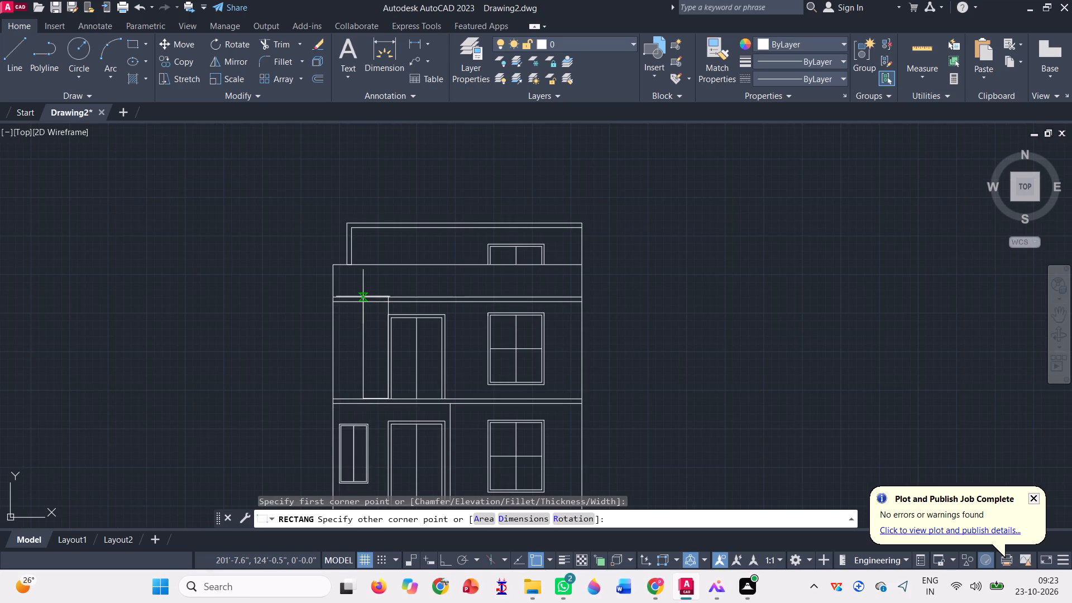
scroll(363, 307, up, 2)
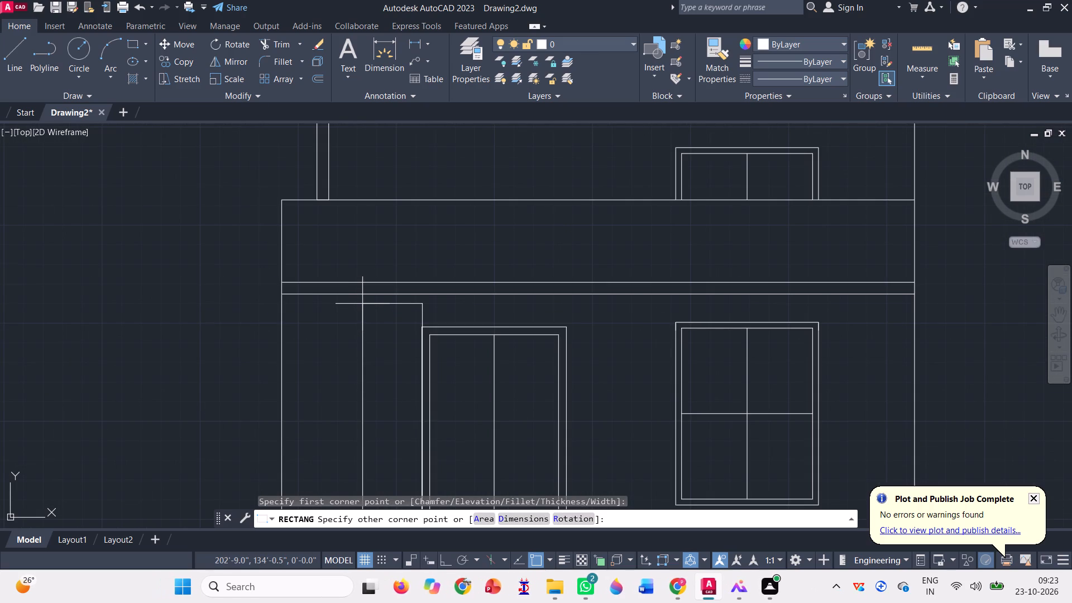
click(362, 304)
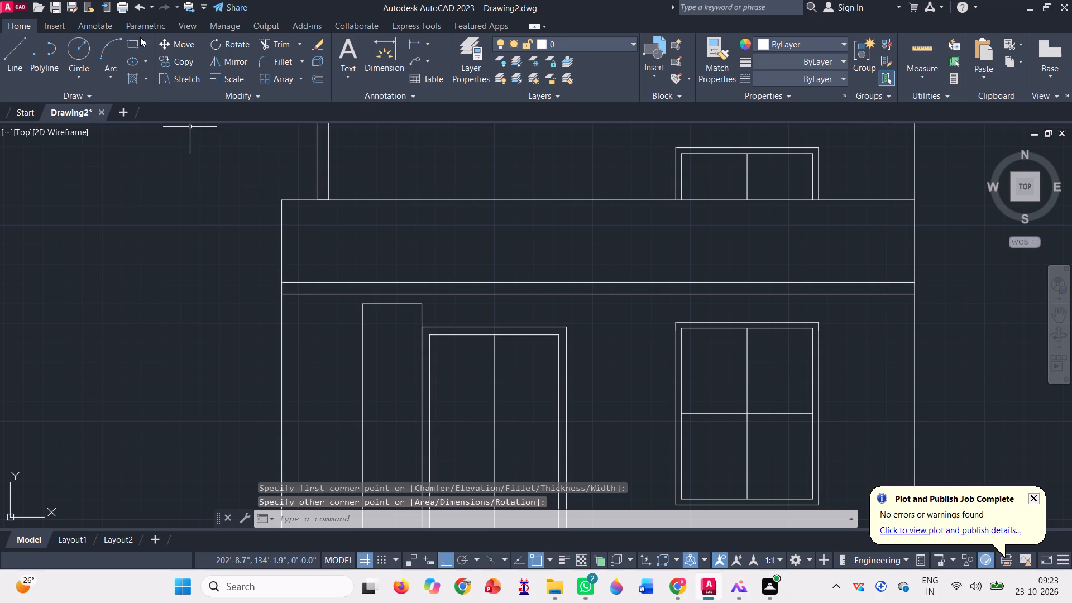
Draw a horizontal rectangle about 8'-5" by 2'-3" from the upright rectangle's top-right corner, crossing the slab lines above the door.
click(136, 39)
click(422, 307)
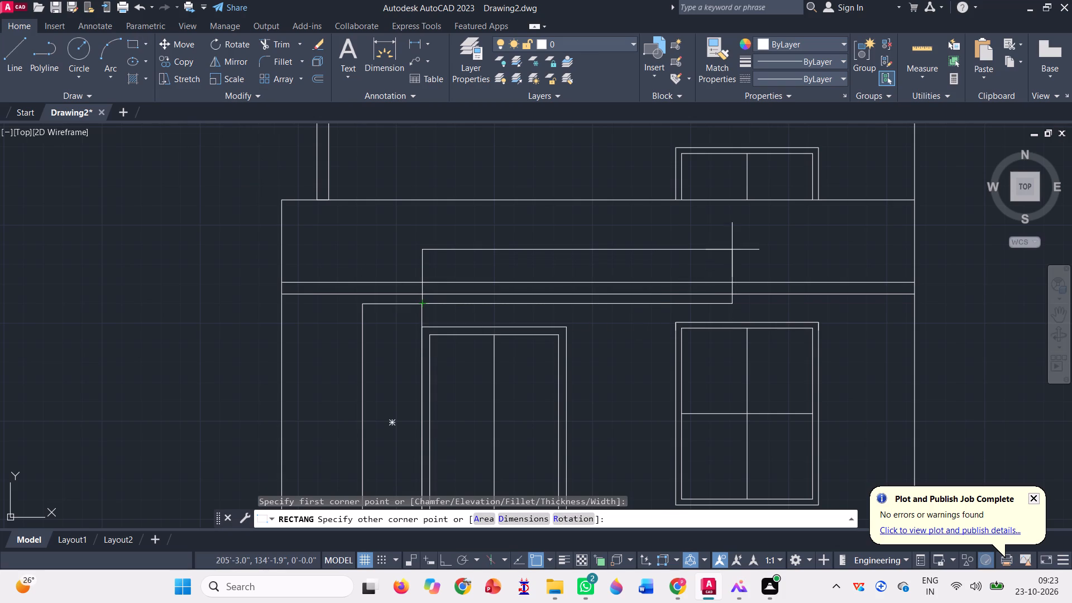
click(620, 251)
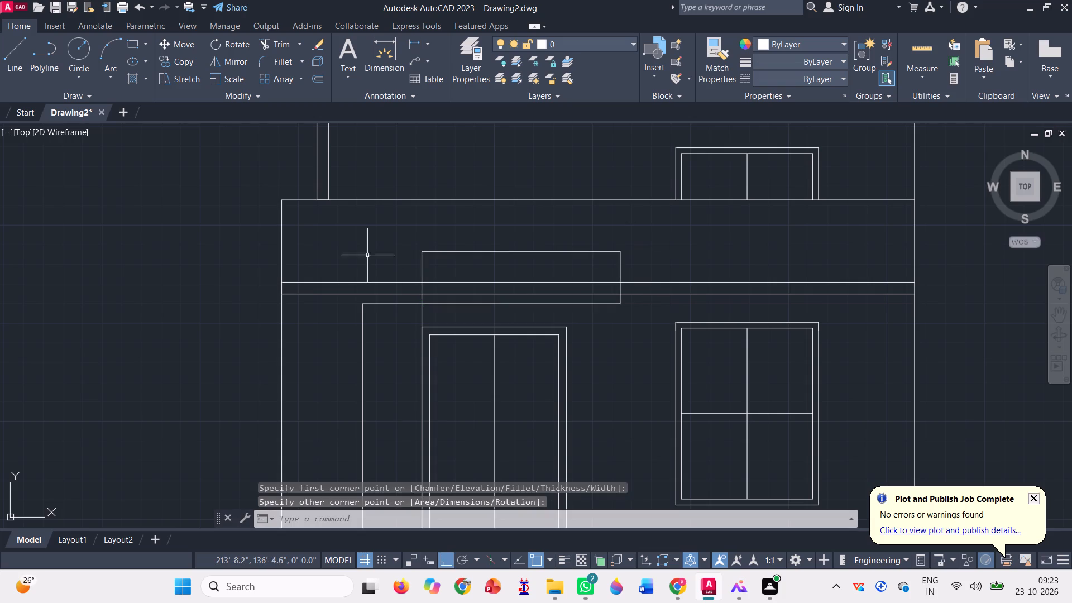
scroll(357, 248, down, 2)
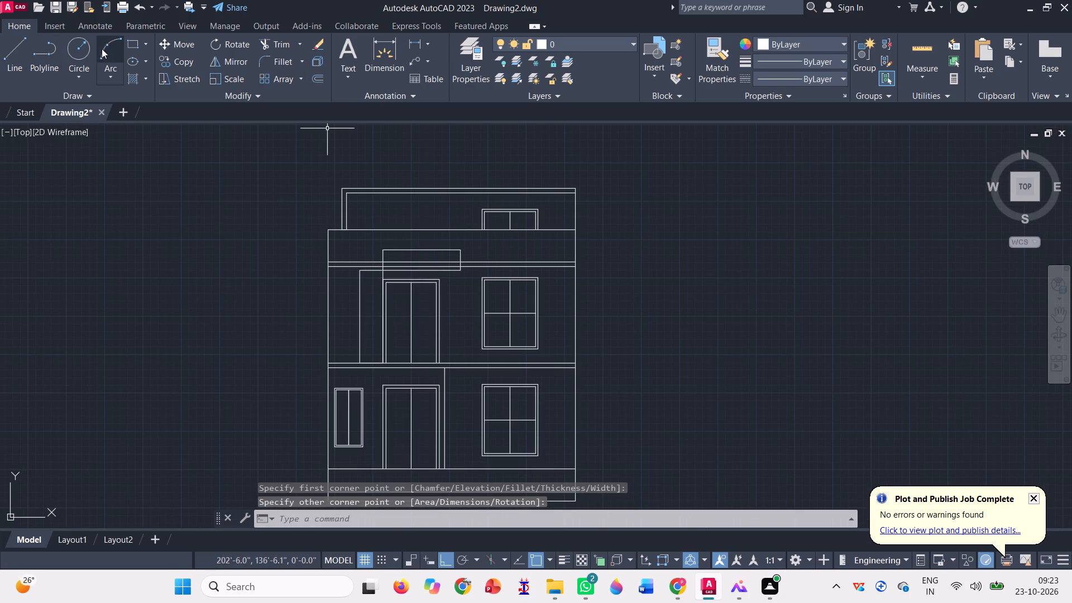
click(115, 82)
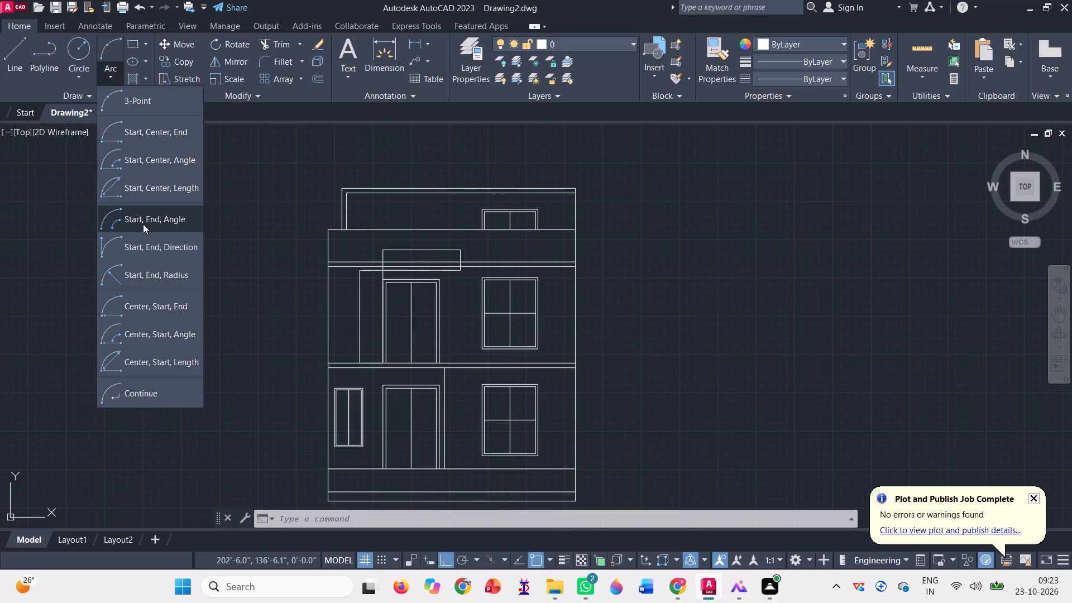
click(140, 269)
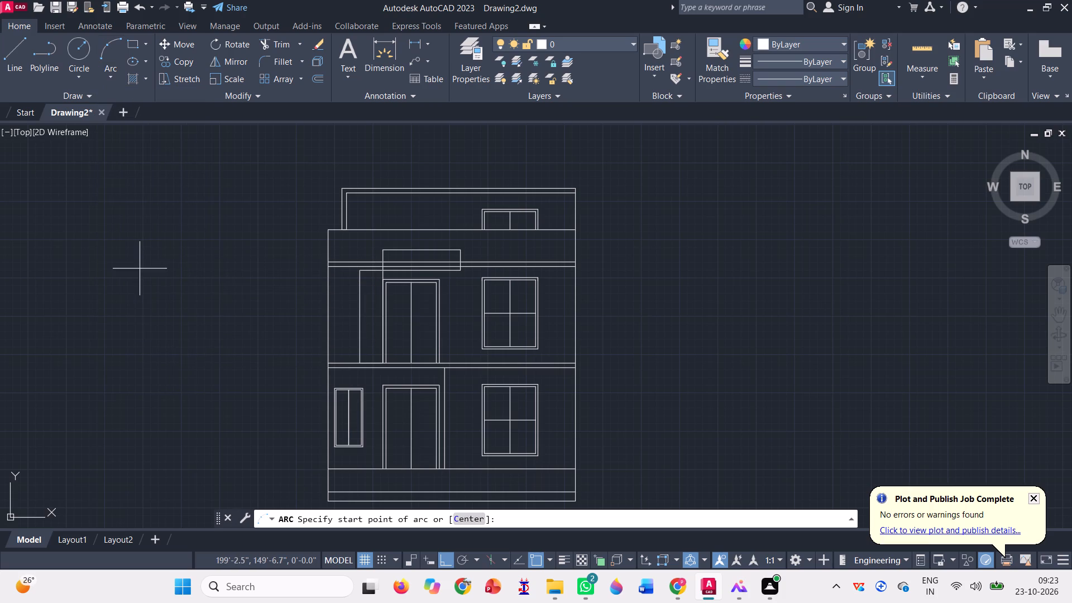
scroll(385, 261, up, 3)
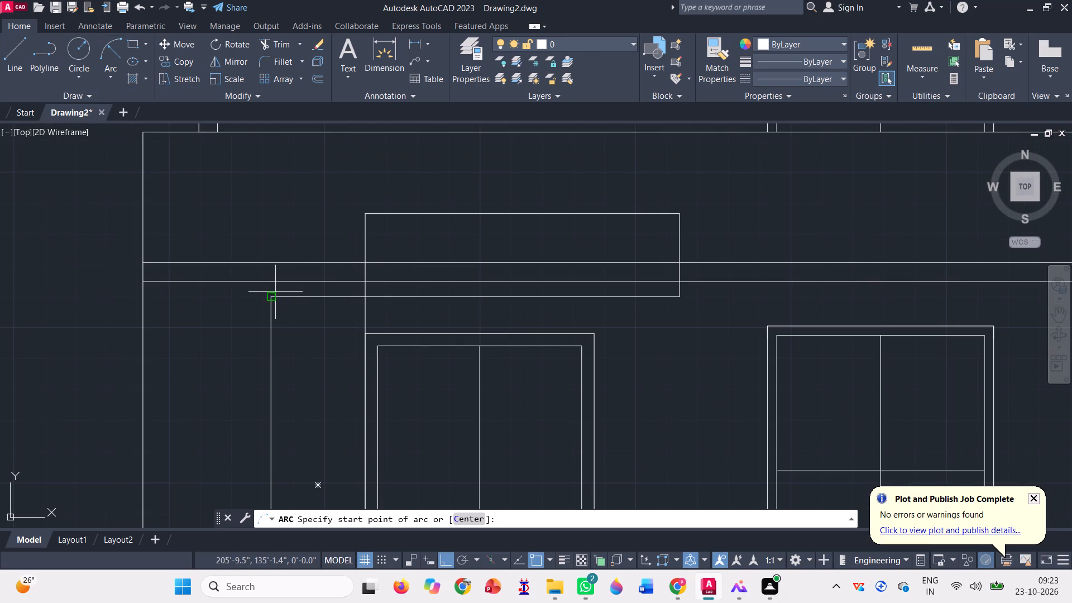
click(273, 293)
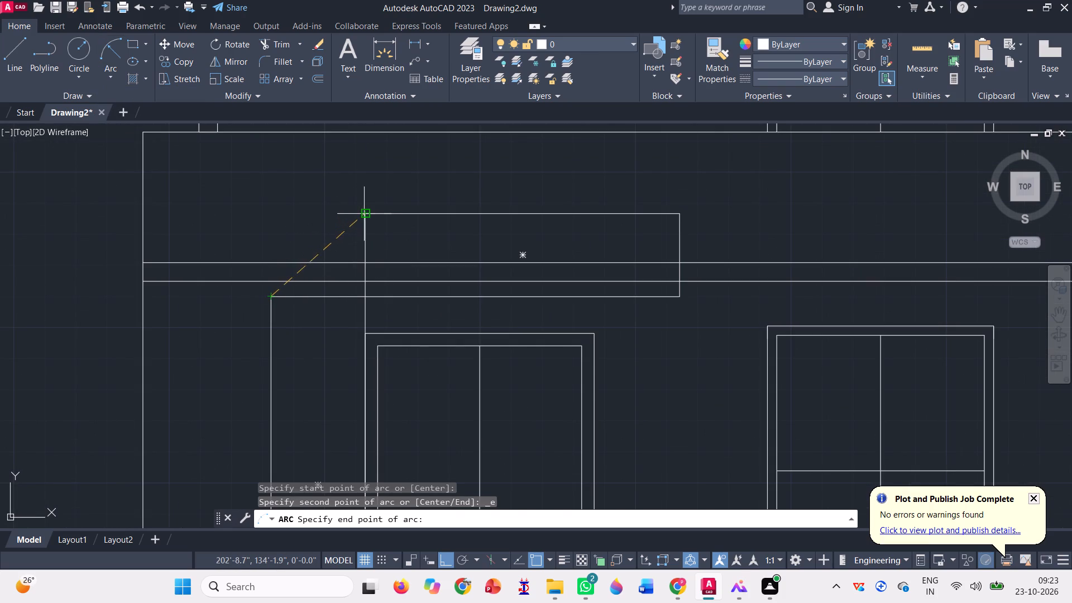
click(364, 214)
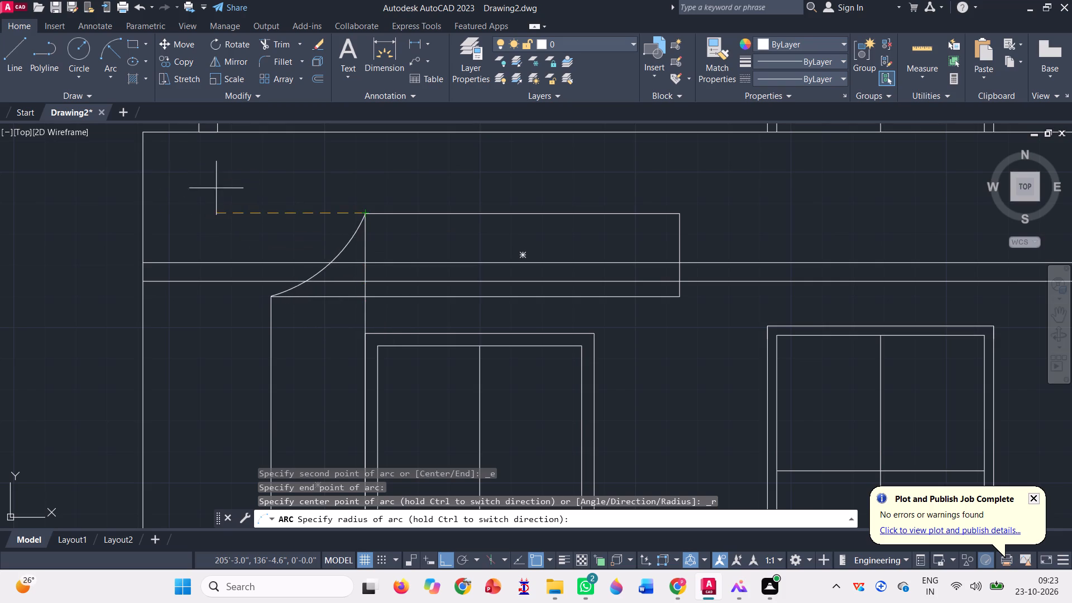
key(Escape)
Draw a start-end-radius arc from the horizontal rectangle's top-left corner to the upright rectangle's top-left corner, radius about 2'-6".
click(102, 44)
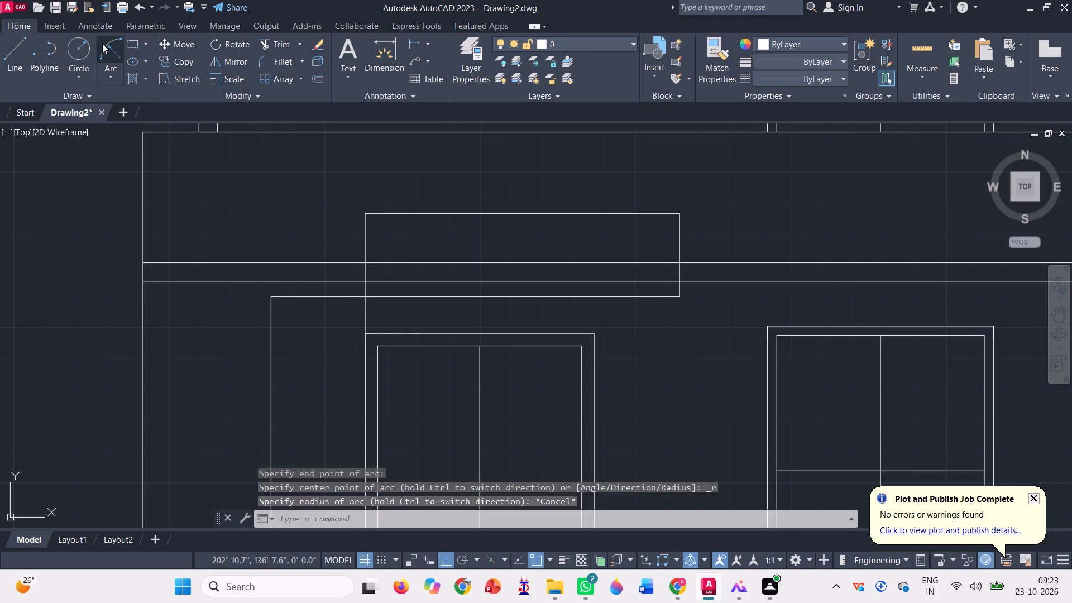
click(363, 216)
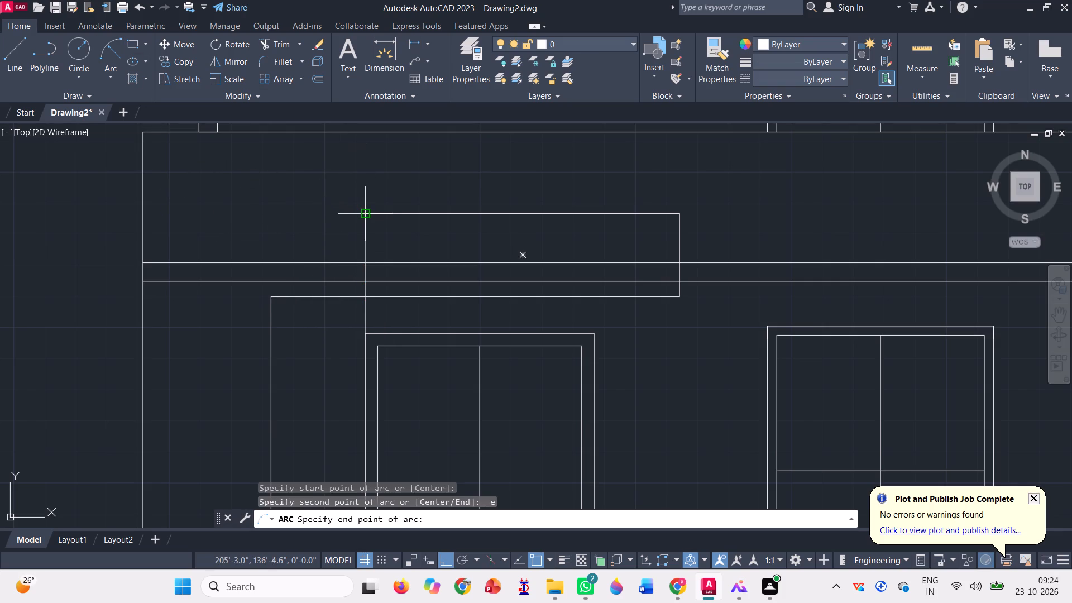
click(272, 297)
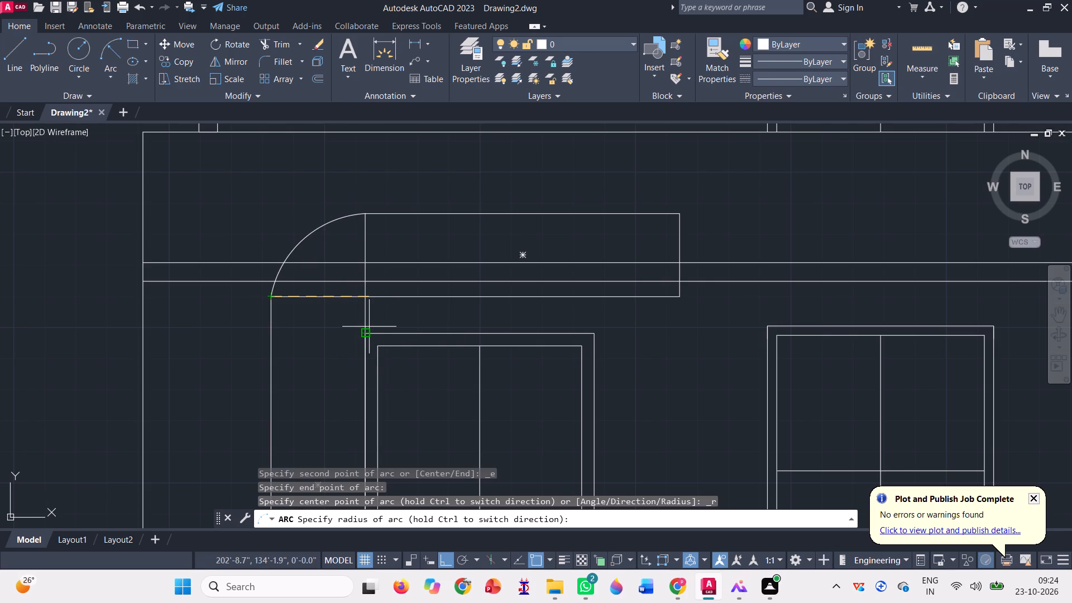
click(363, 298)
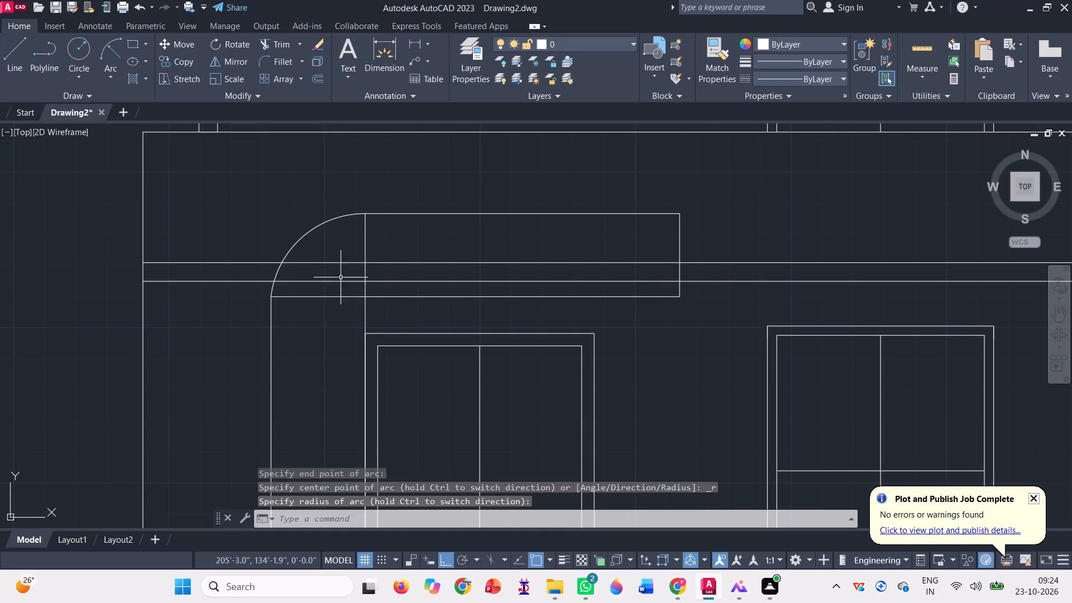
Trim away the horizontal rectangle's left vertical edge between the arc's top end and the upright rectangle's top-right corner.
scroll(343, 200, down, 1)
click(276, 42)
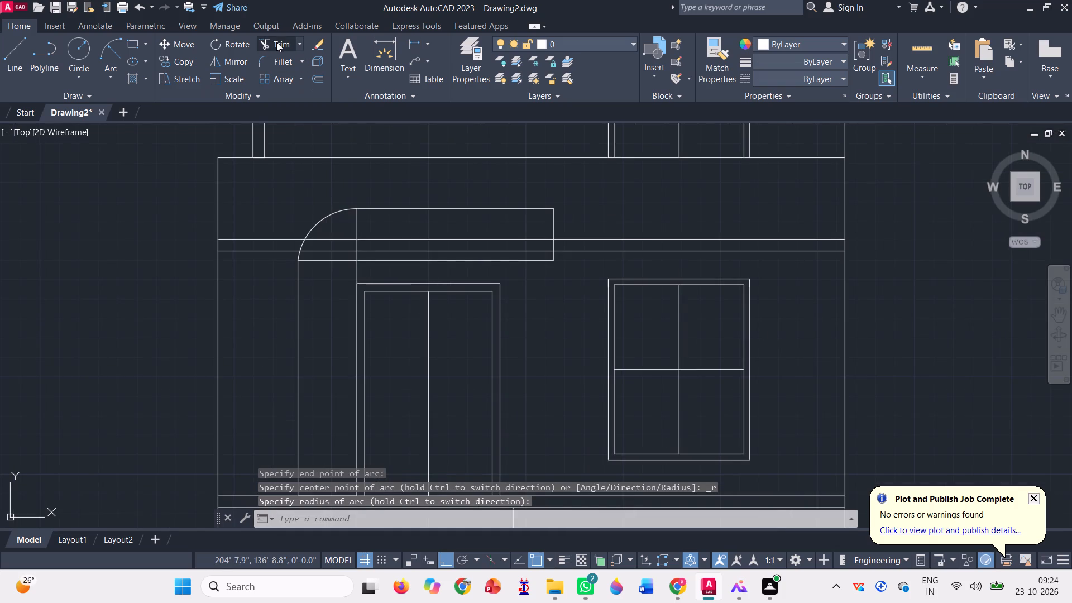
click(358, 232)
scroll(362, 246, up, 3)
click(344, 245)
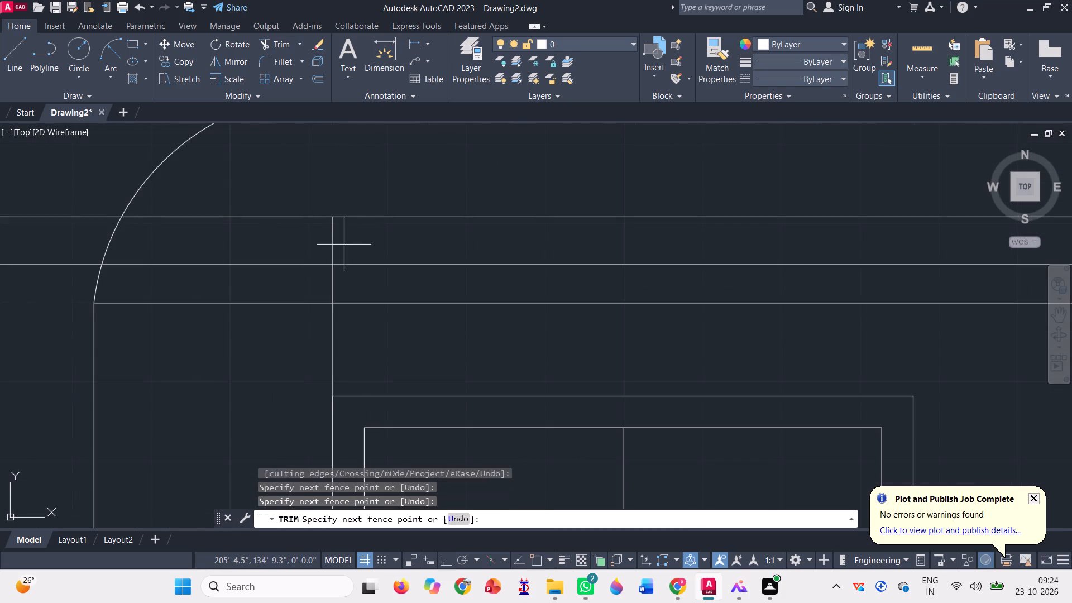
click(317, 239)
click(332, 275)
Trim the two slab lines inside the curved-corner outline and the upright rectangle's top edge below the arc.
scroll(330, 276, down, 1)
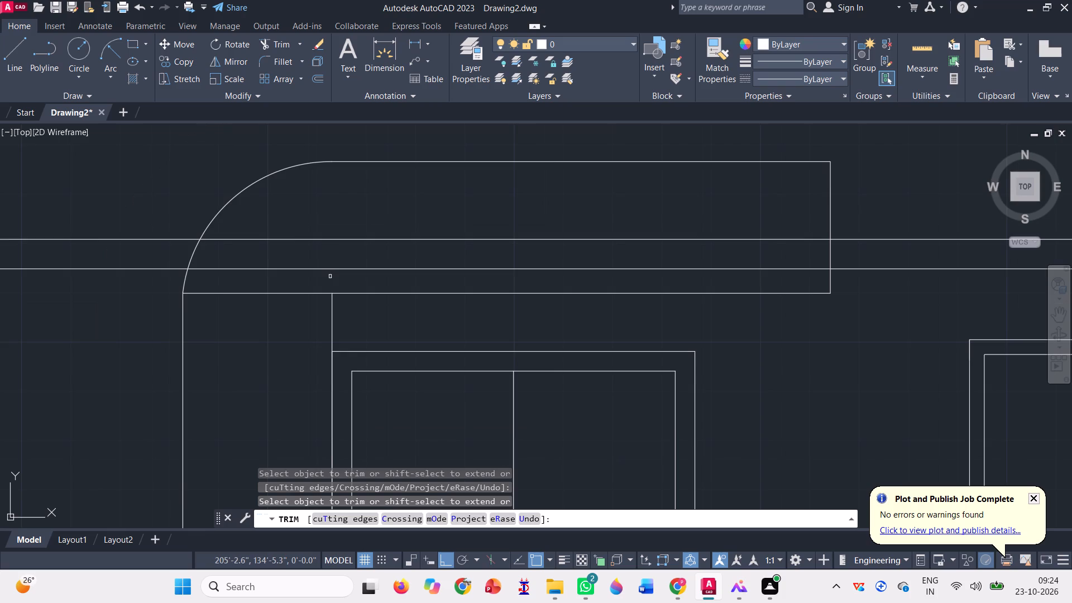
scroll(295, 233, down, 1)
click(293, 227)
click(288, 260)
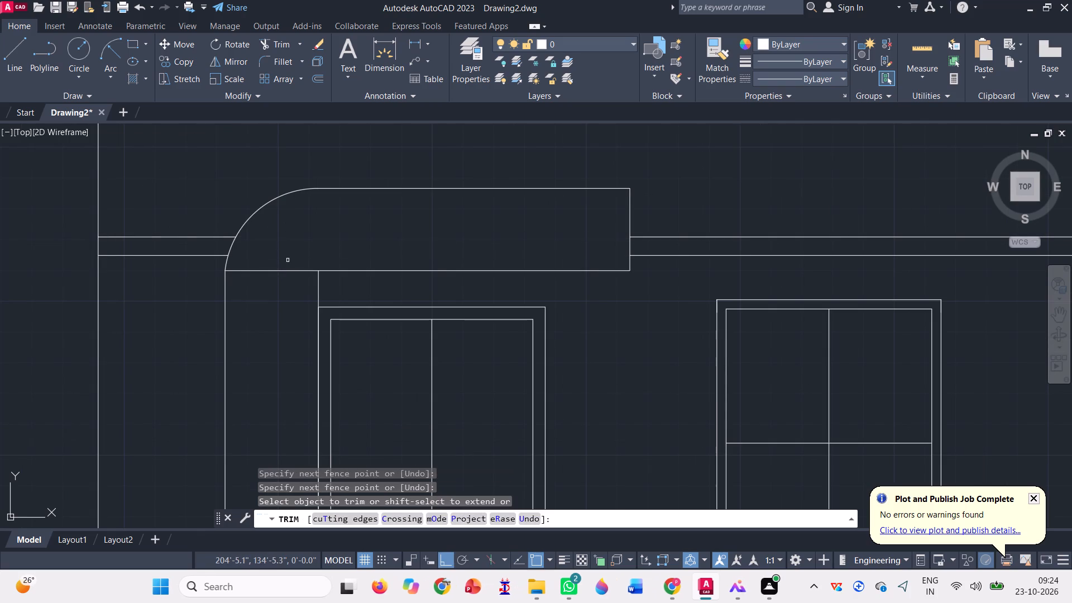
click(285, 256)
click(282, 286)
scroll(285, 266, down, 2)
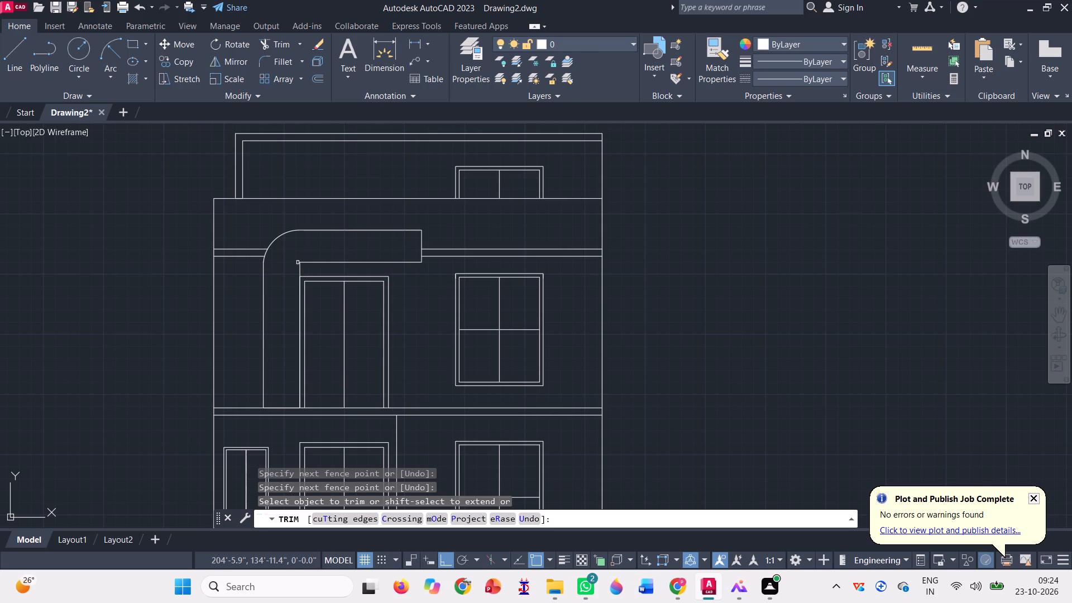
key(Escape)
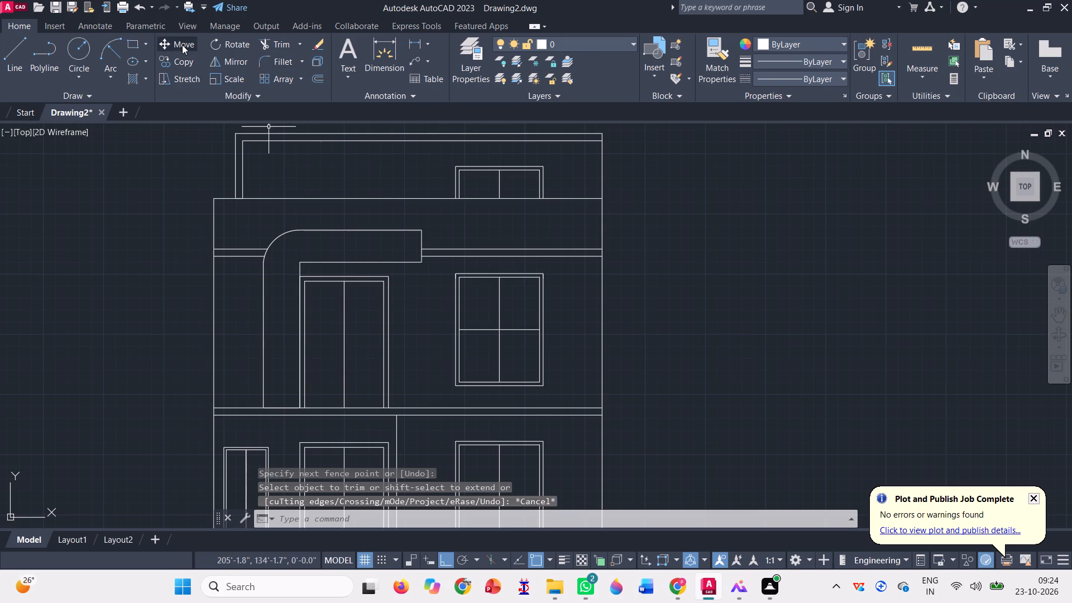
Move the whole curved-corner outline horizontally left along the slab's top line by about 1'-10", clear of the door frame.
click(181, 45)
scroll(294, 183, up, 2)
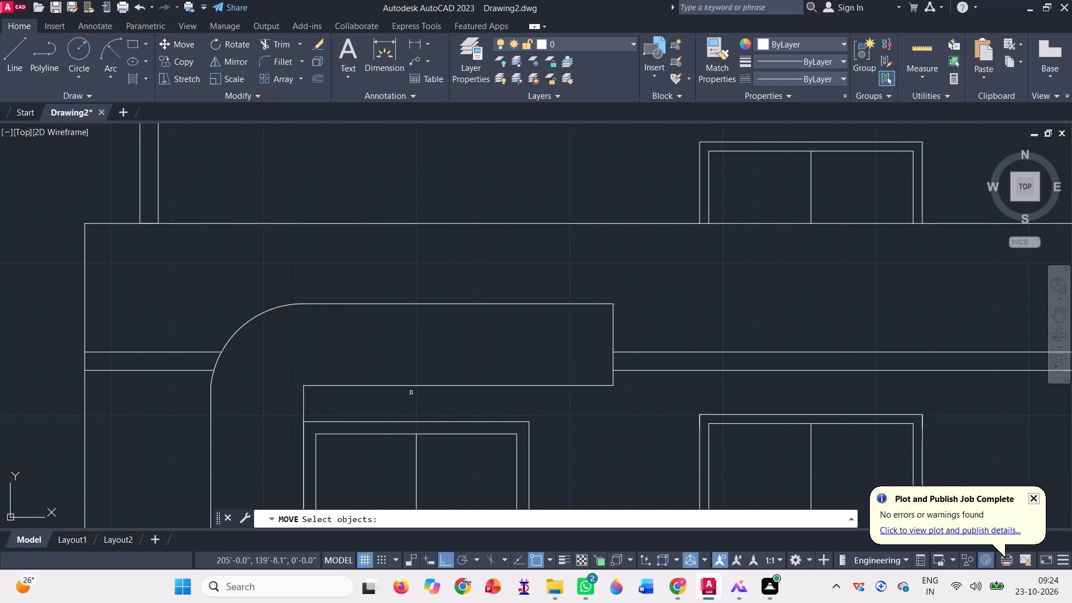
click(386, 394)
click(256, 287)
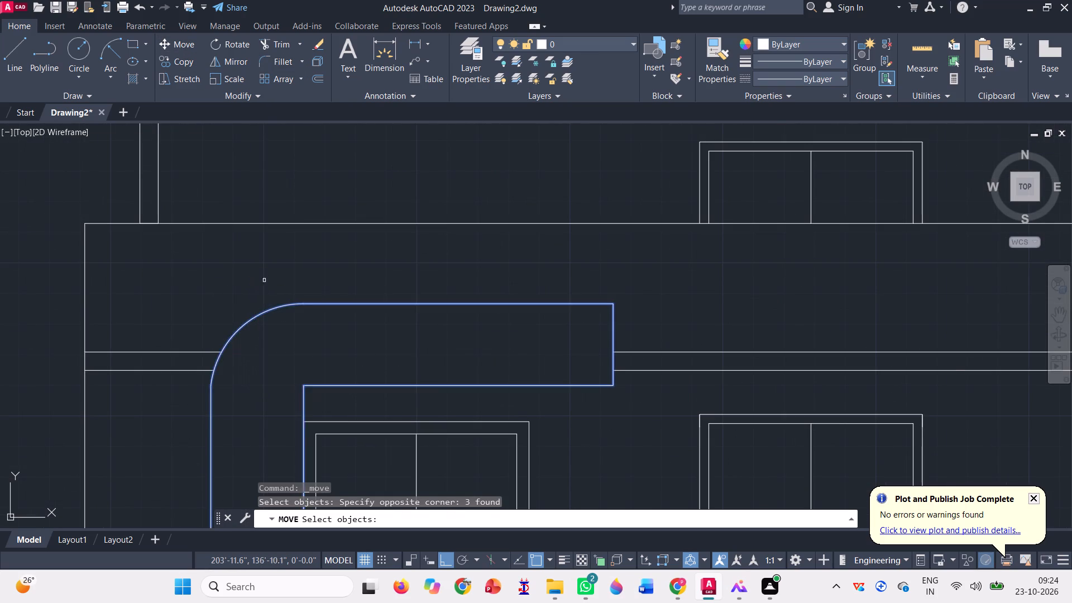
scroll(266, 279, down, 2)
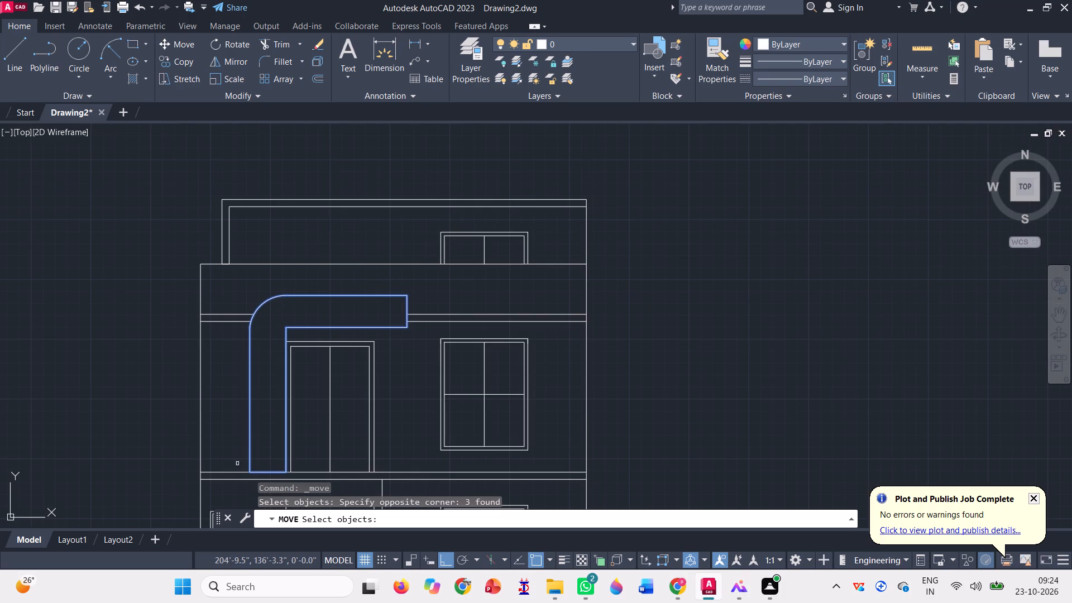
scroll(244, 477, up, 1)
key(space)
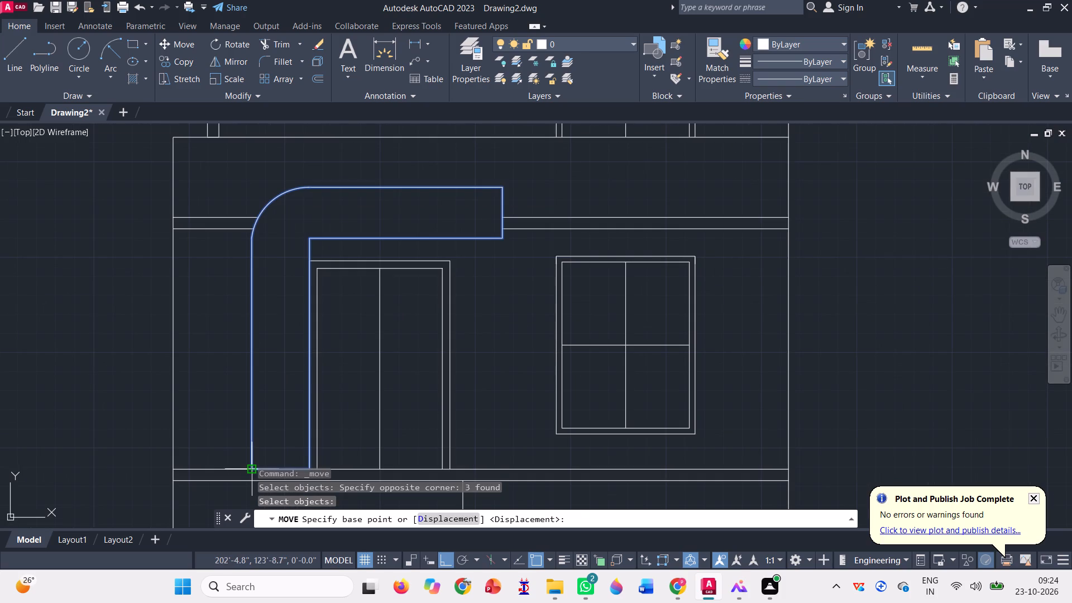
click(252, 471)
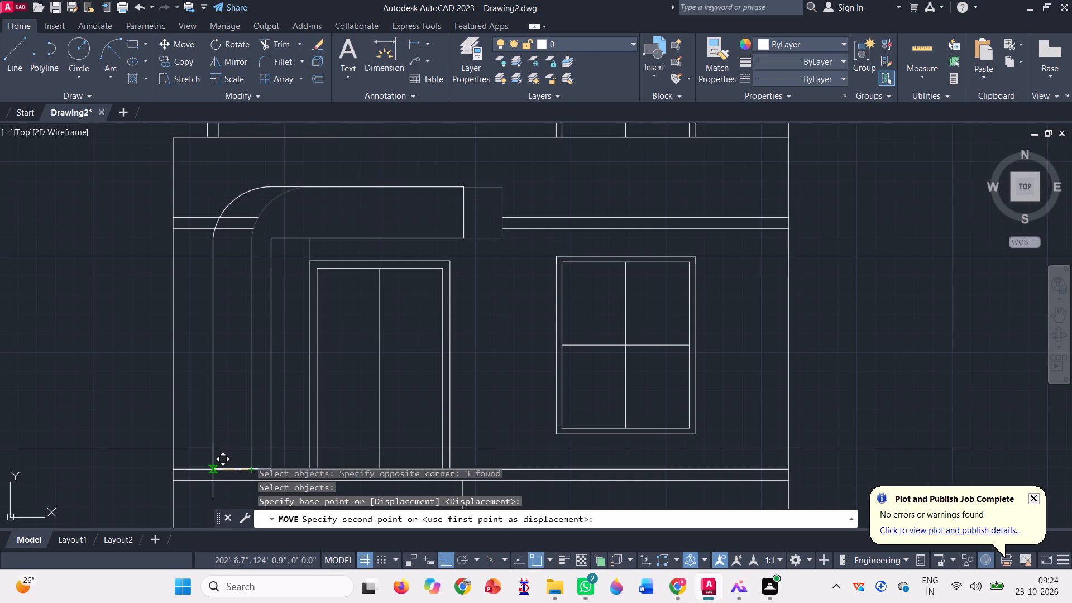
click(210, 470)
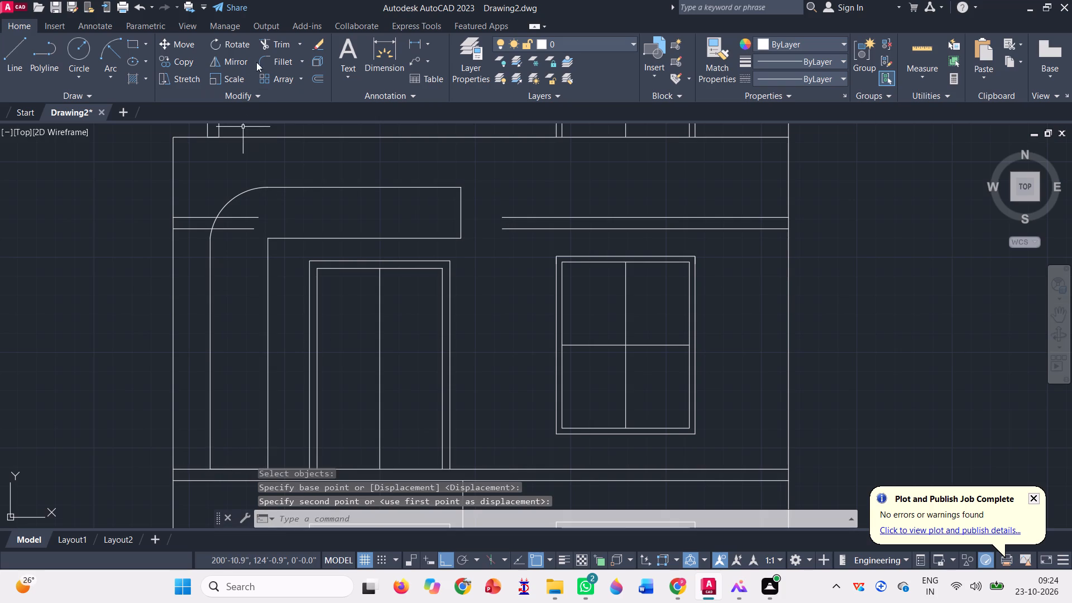
Trim the ends of the two slab lines that project inside the moved outline's curved corner.
click(268, 47)
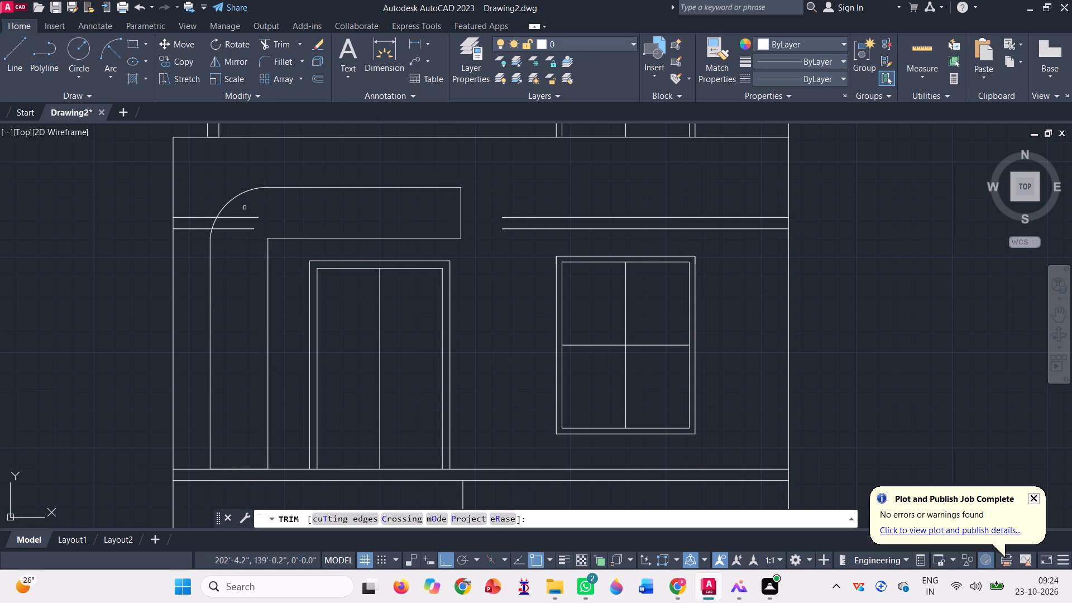
click(245, 208)
click(232, 242)
Extend the two slab lines above the window to the end edge of the outline's horizontal arm.
click(299, 45)
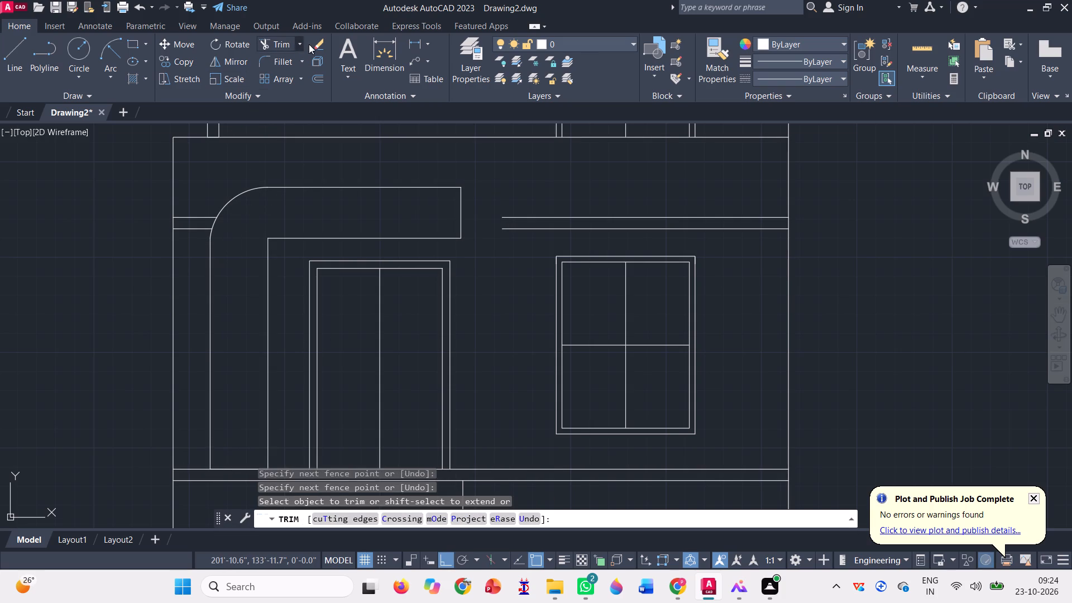
click(270, 93)
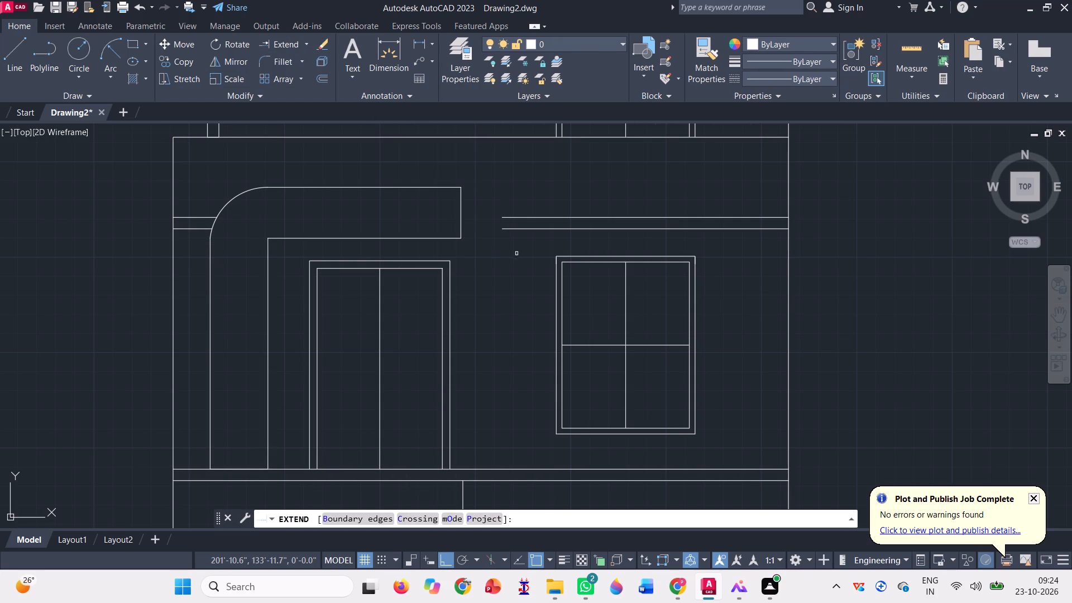
click(518, 252)
click(509, 195)
key(space)
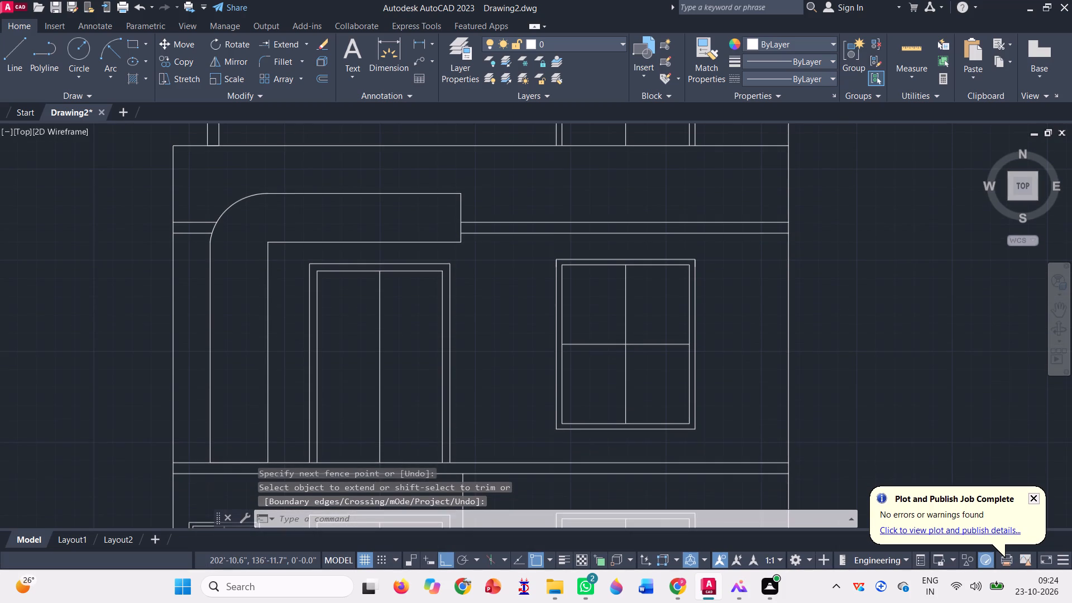
Draw a narrow upright rectangle about 4" wide and 8'-0" tall inside the outline's vertical leg.
click(132, 42)
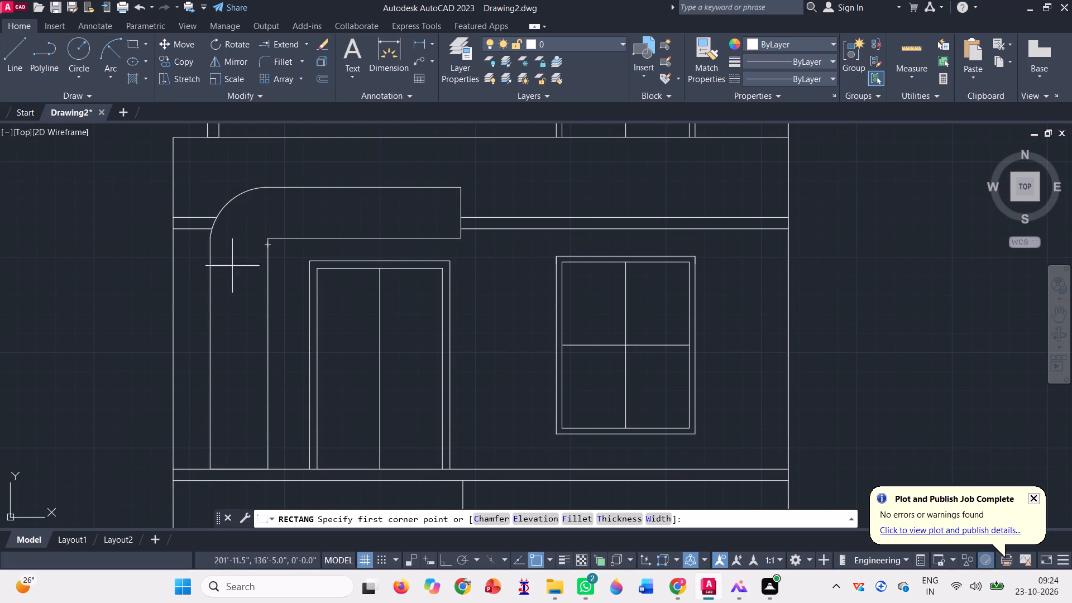
click(250, 430)
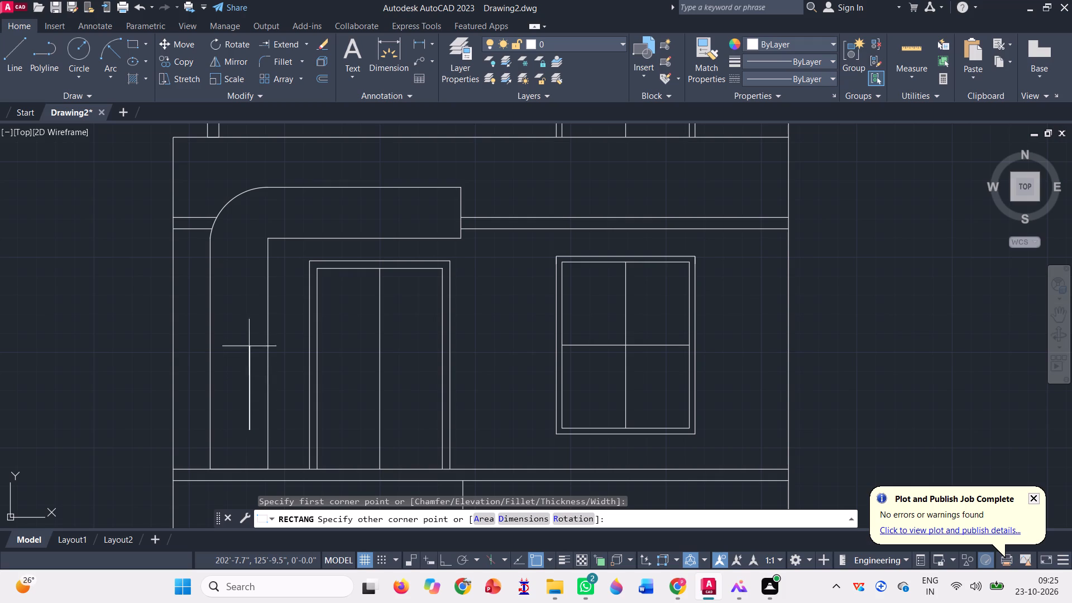
click(242, 247)
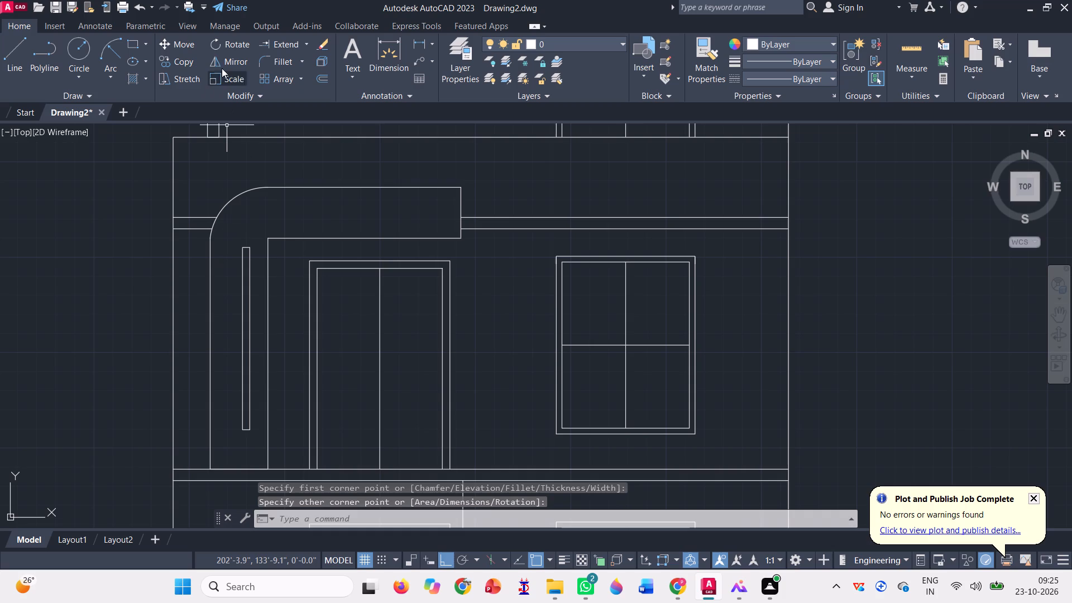
Move the narrow upright rectangle about 5" horizontally left within the outline's vertical leg.
click(181, 40)
click(248, 283)
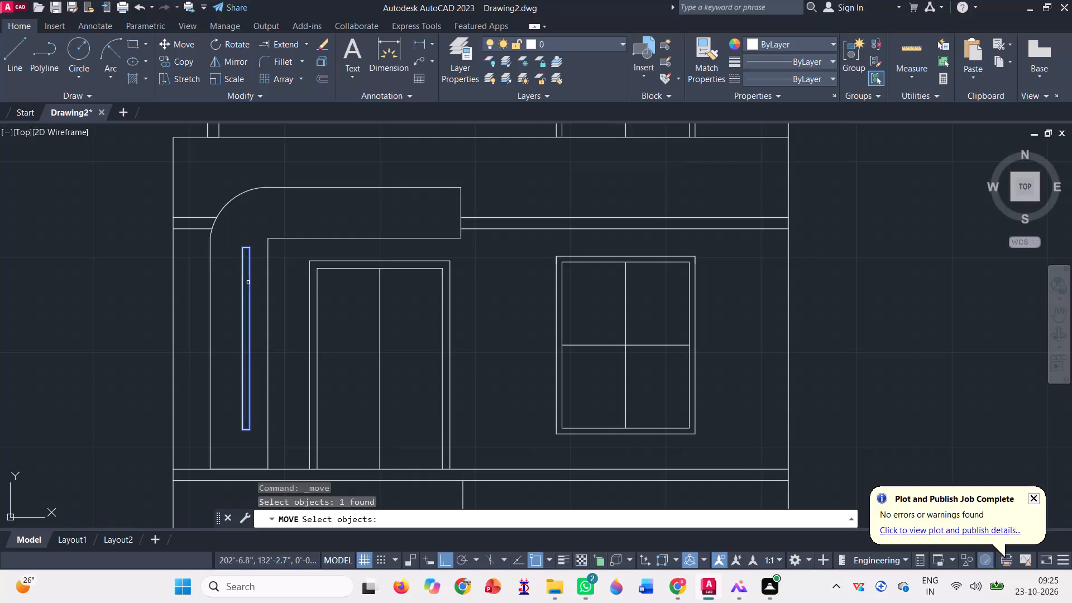
key(space)
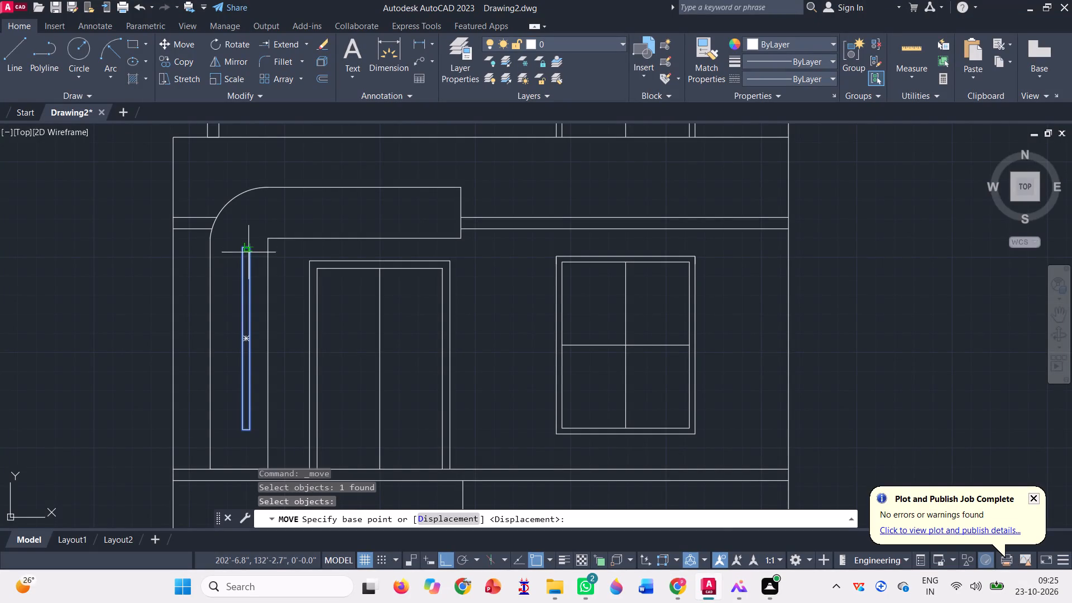
click(245, 243)
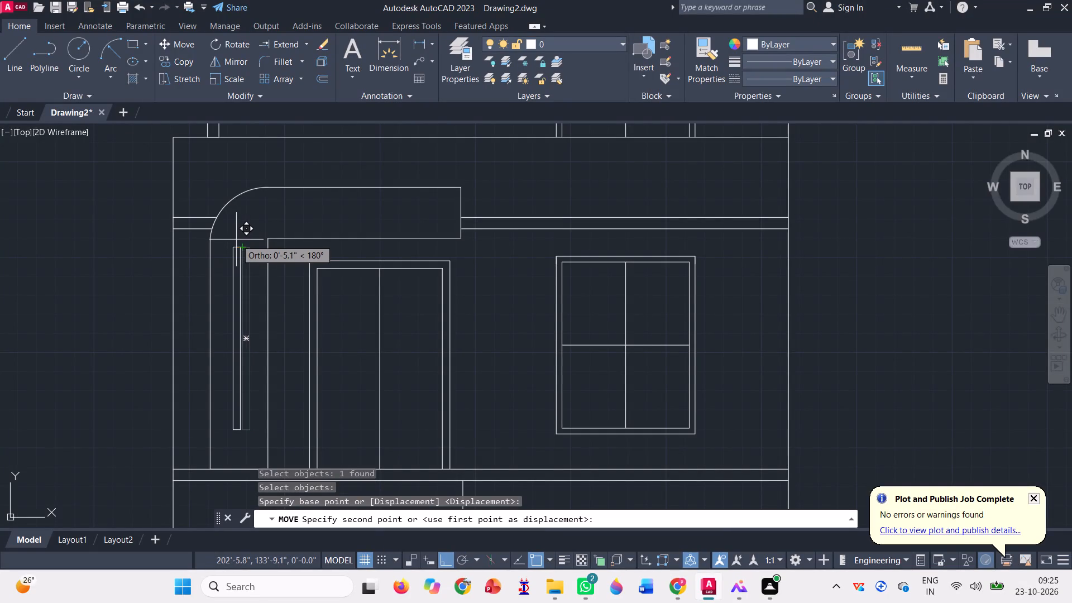
click(236, 240)
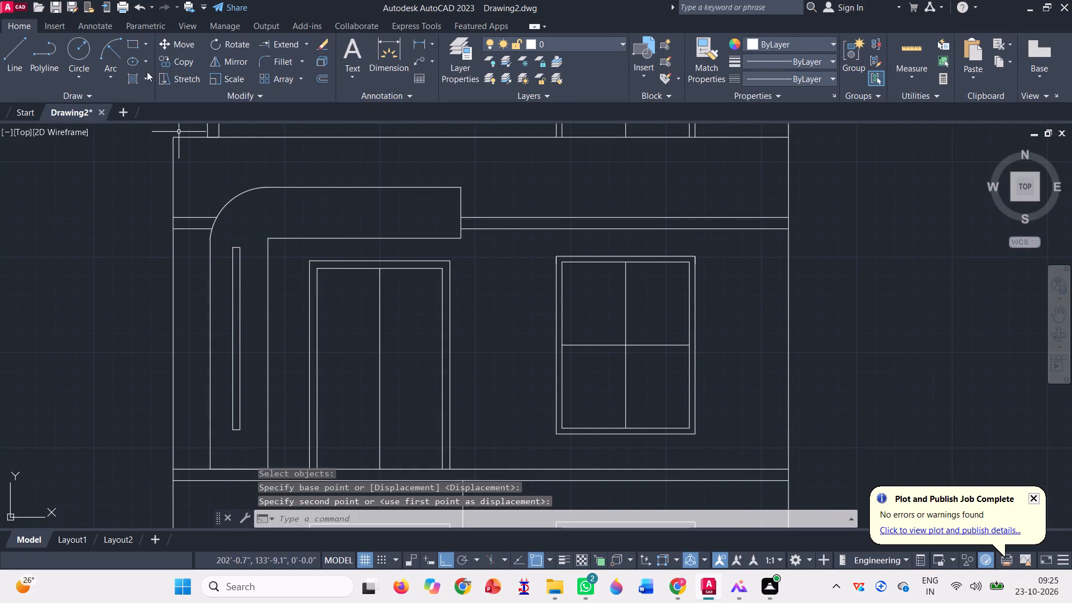
Draw a circle of about 1.9" radius centred on the midpoint of each short end of the narrow rectangle, reaching its corners.
click(78, 45)
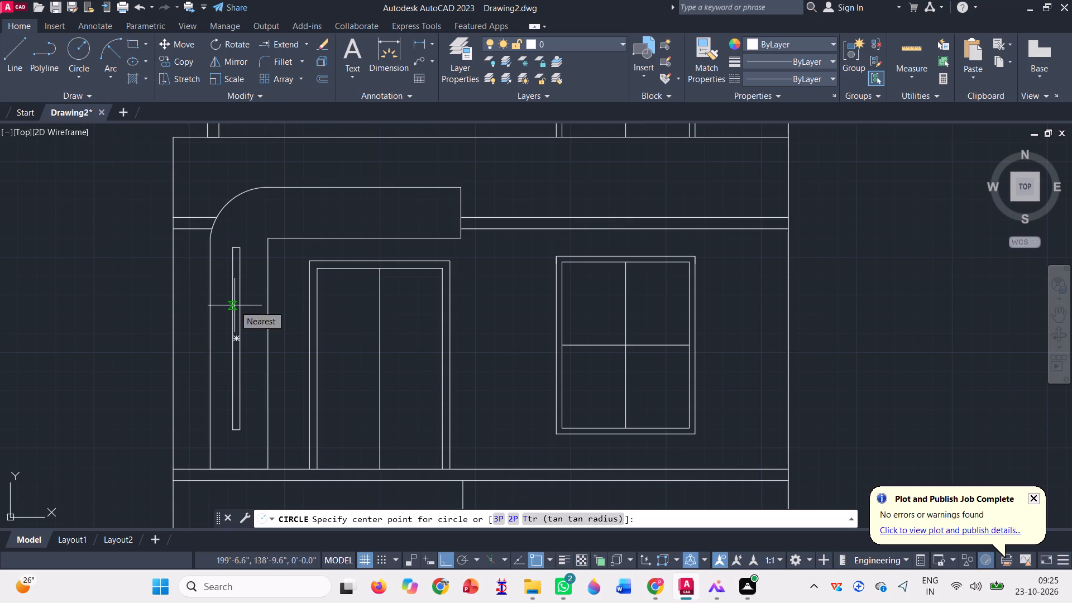
scroll(236, 249, up, 3)
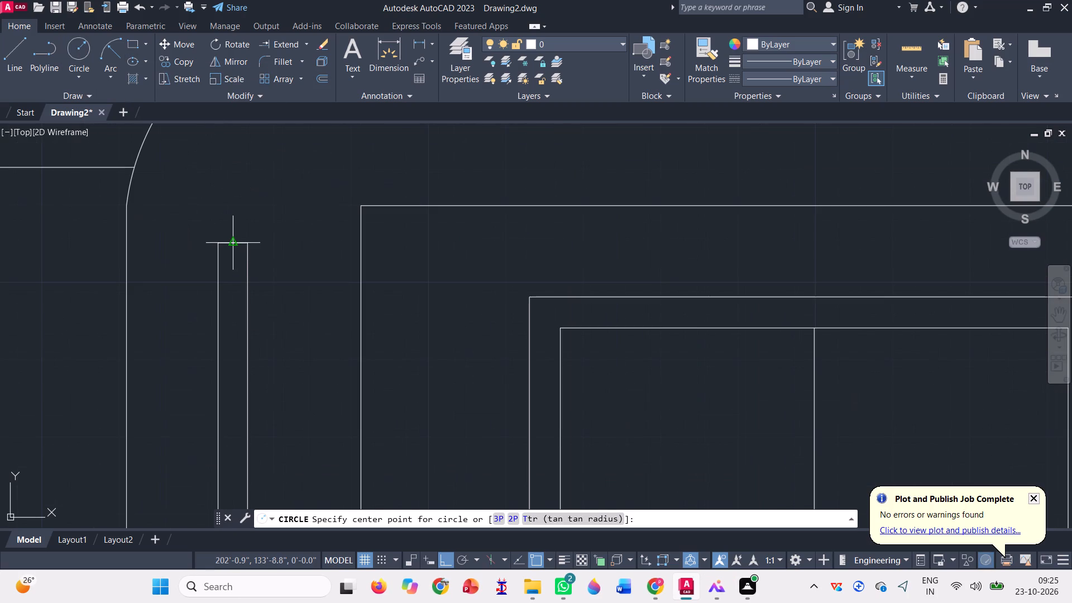
click(235, 243)
click(247, 245)
scroll(252, 228, down, 1)
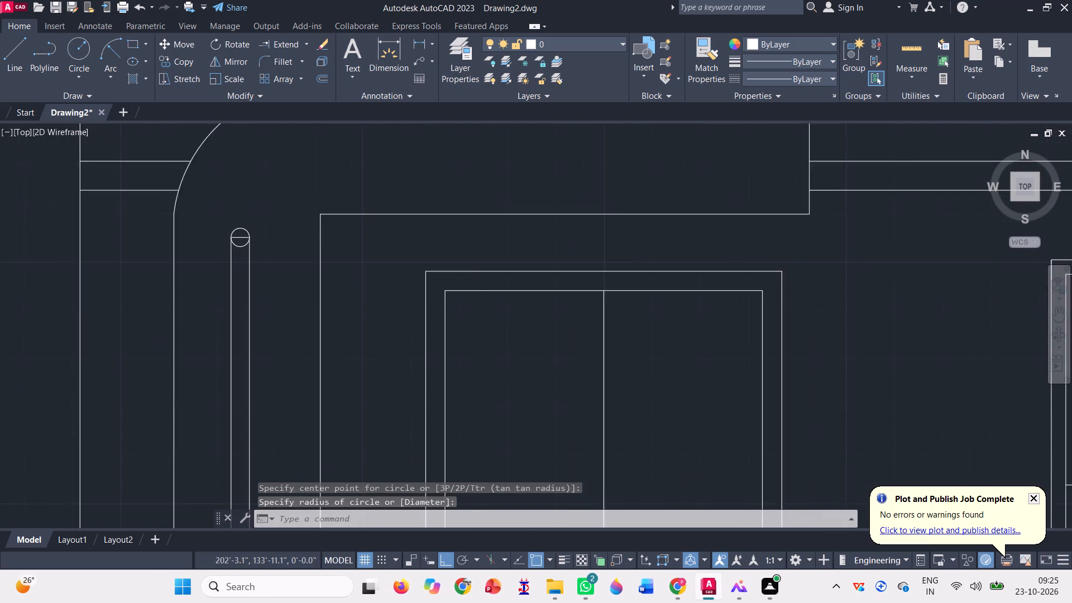
scroll(252, 228, down, 2)
click(76, 46)
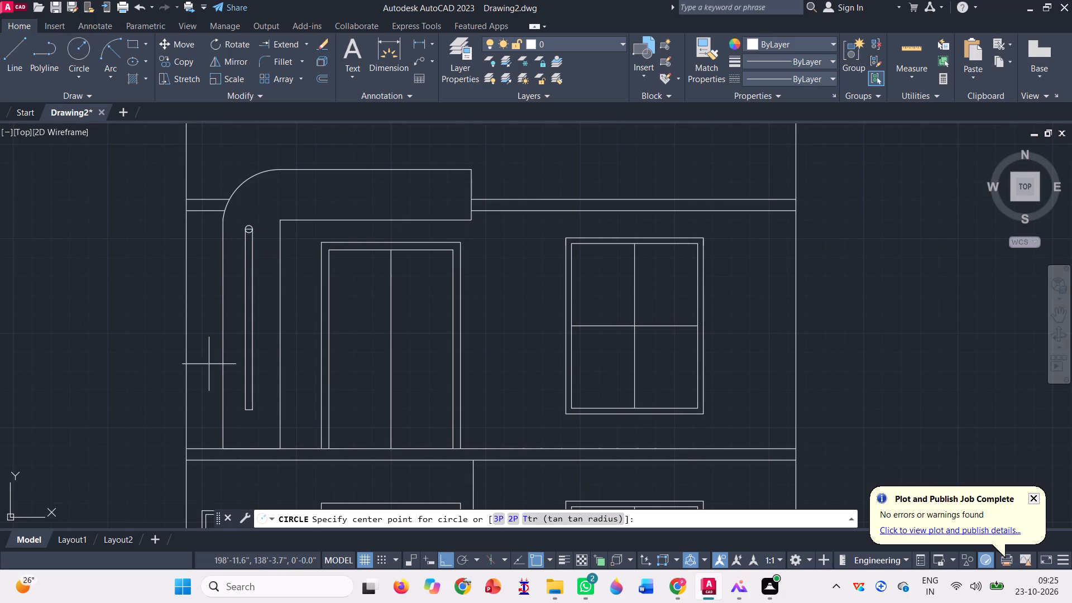
scroll(249, 415, up, 3)
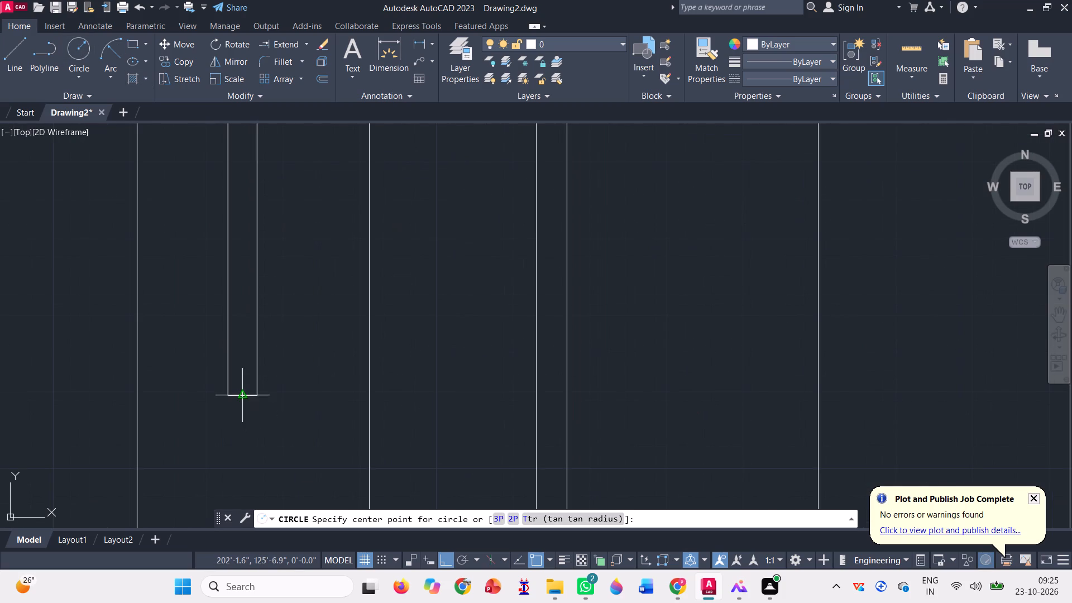
click(243, 395)
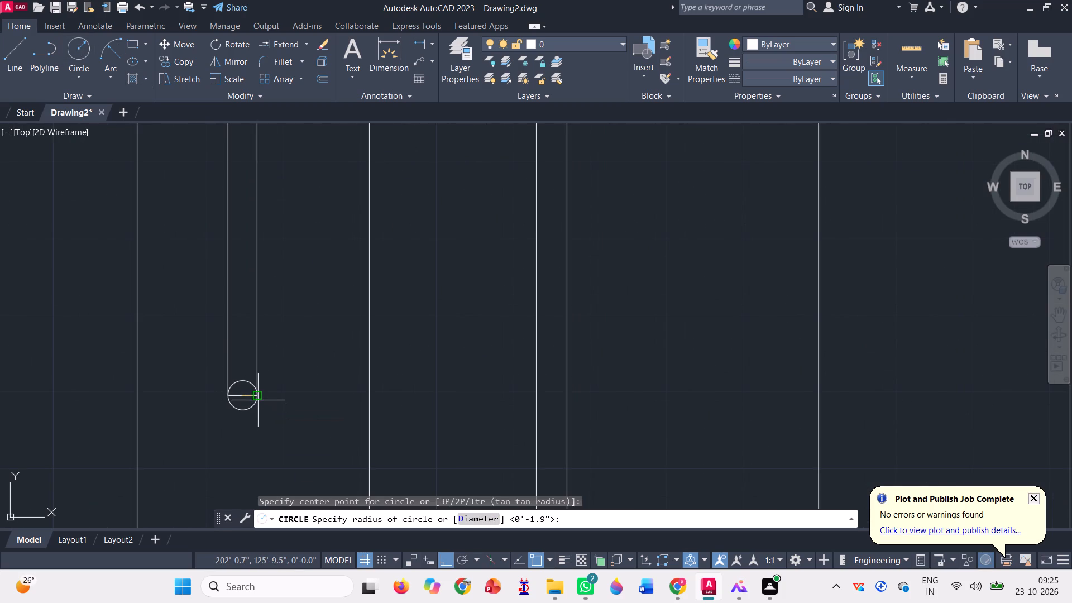
click(260, 399)
scroll(254, 418, down, 1)
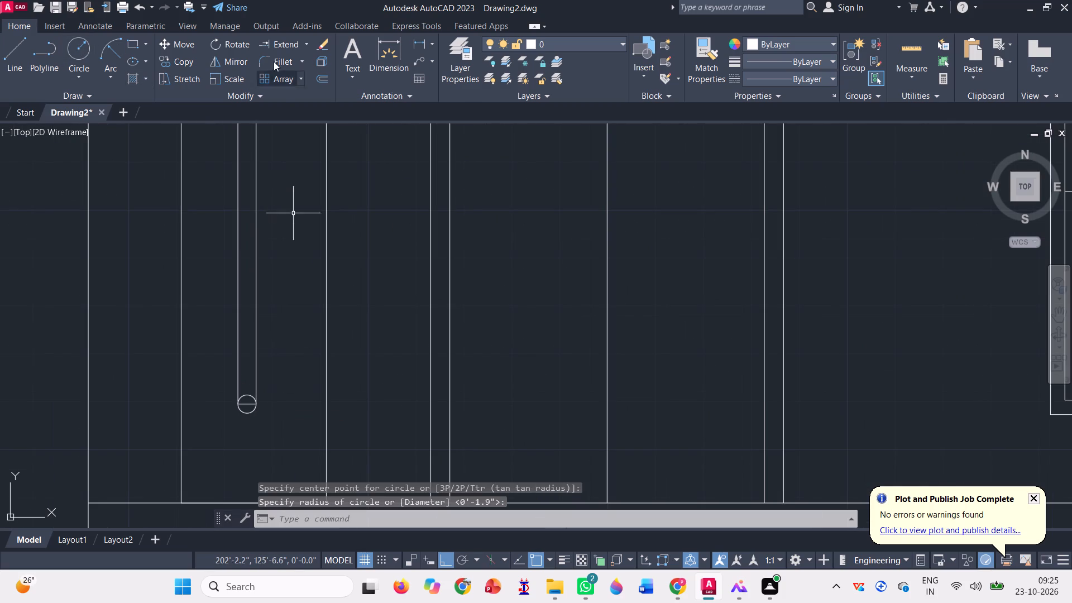
Trim the inner half circles and the short end lines at both ends of the narrow rectangle to form a round-ended slot.
click(307, 46)
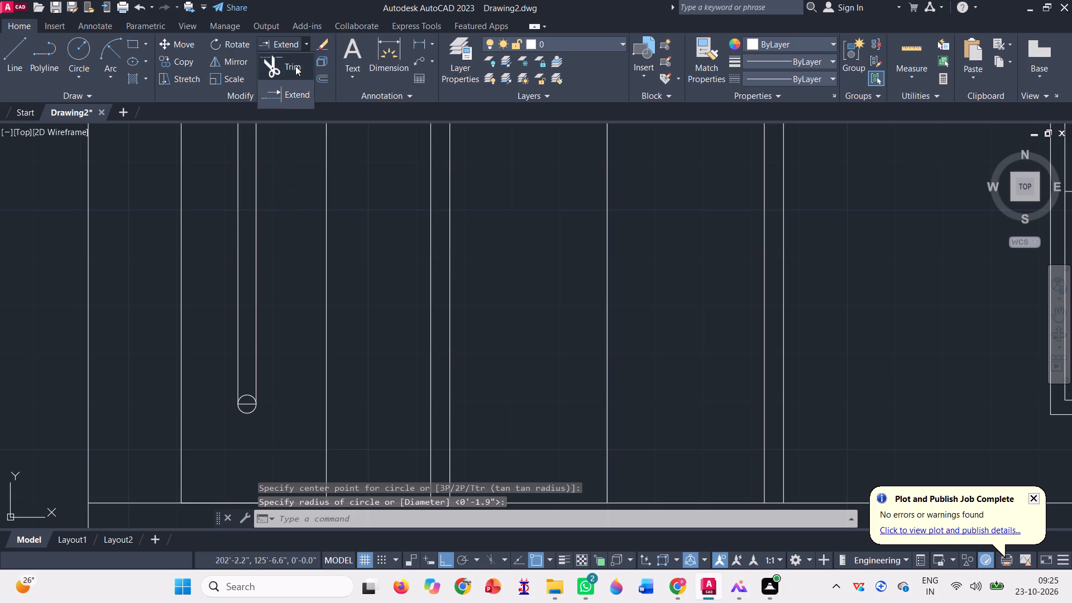
click(294, 66)
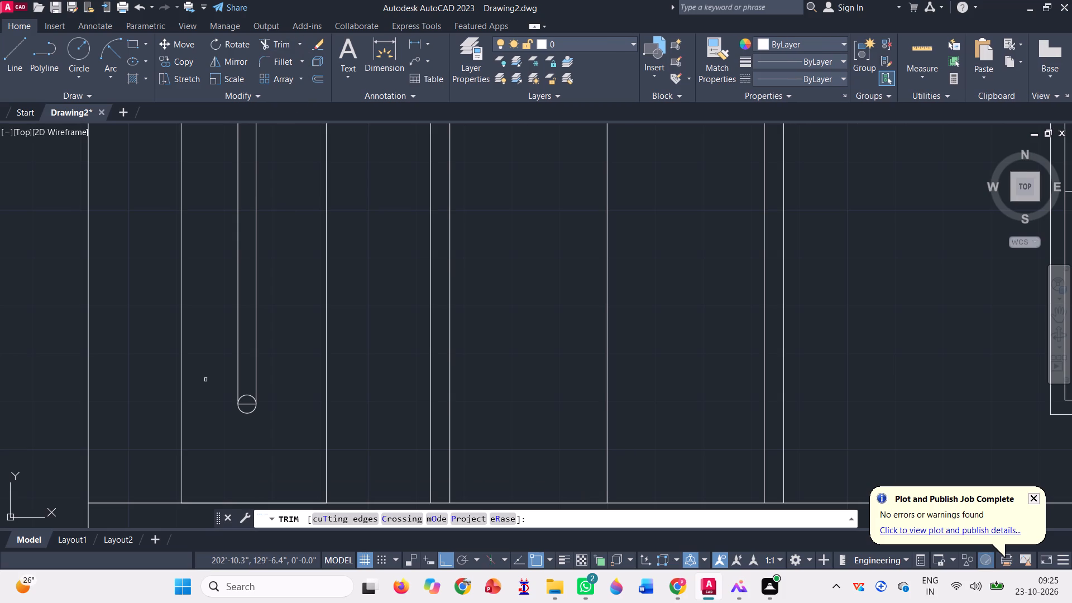
scroll(245, 409, up, 3)
click(247, 403)
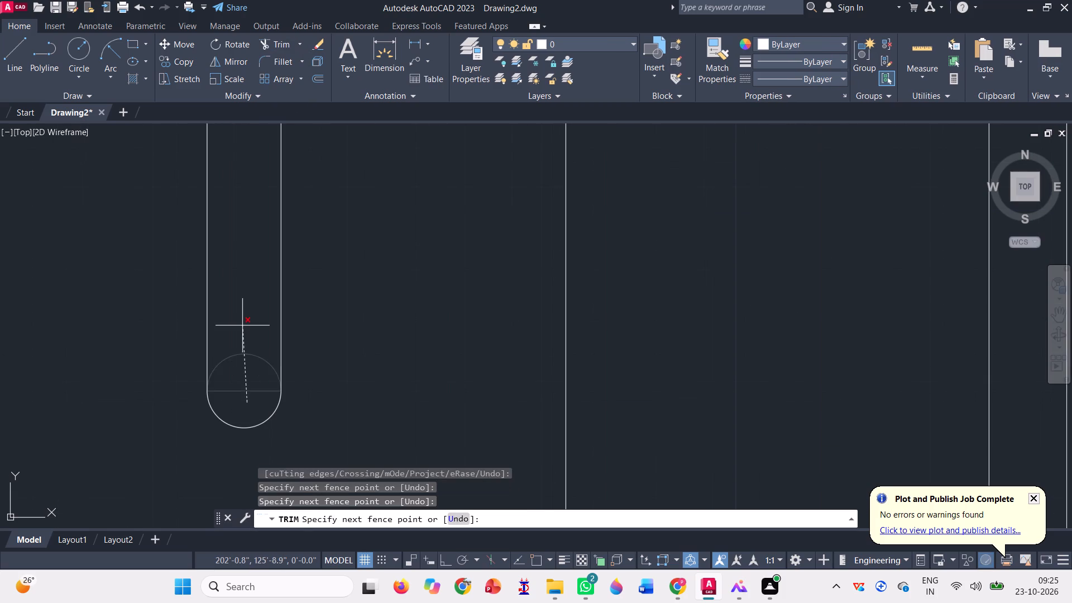
click(242, 326)
scroll(233, 378, down, 5)
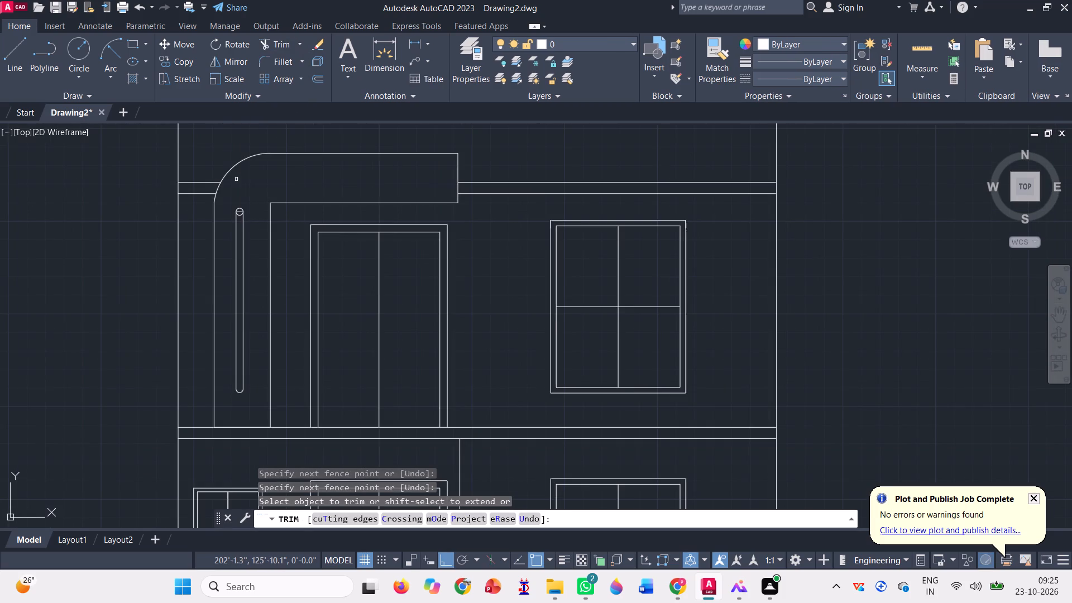
scroll(235, 198, up, 3)
scroll(245, 247, up, 3)
click(229, 204)
click(233, 327)
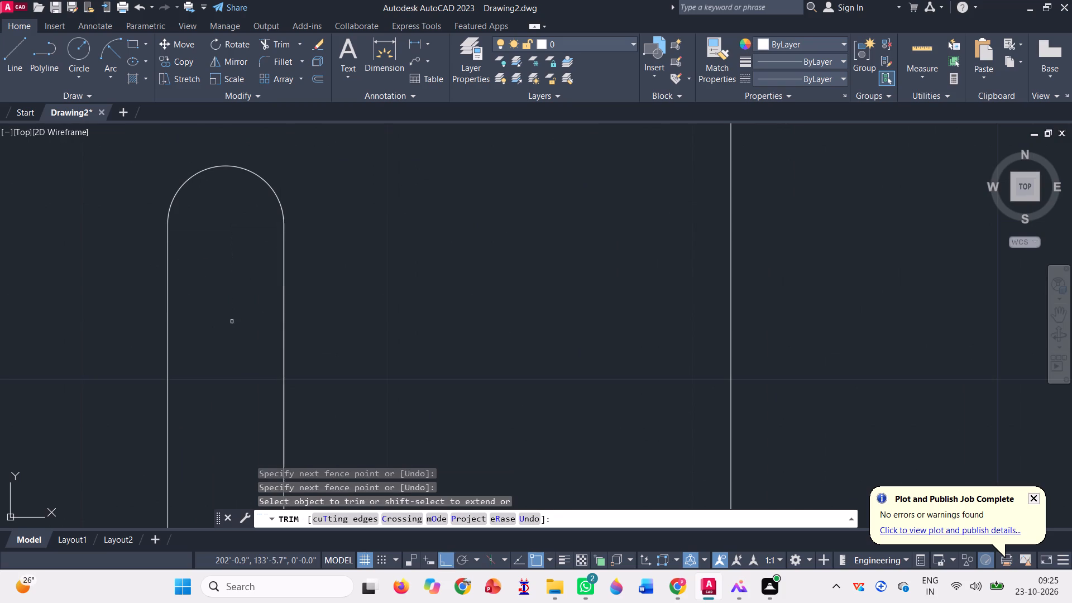
scroll(251, 253, down, 7)
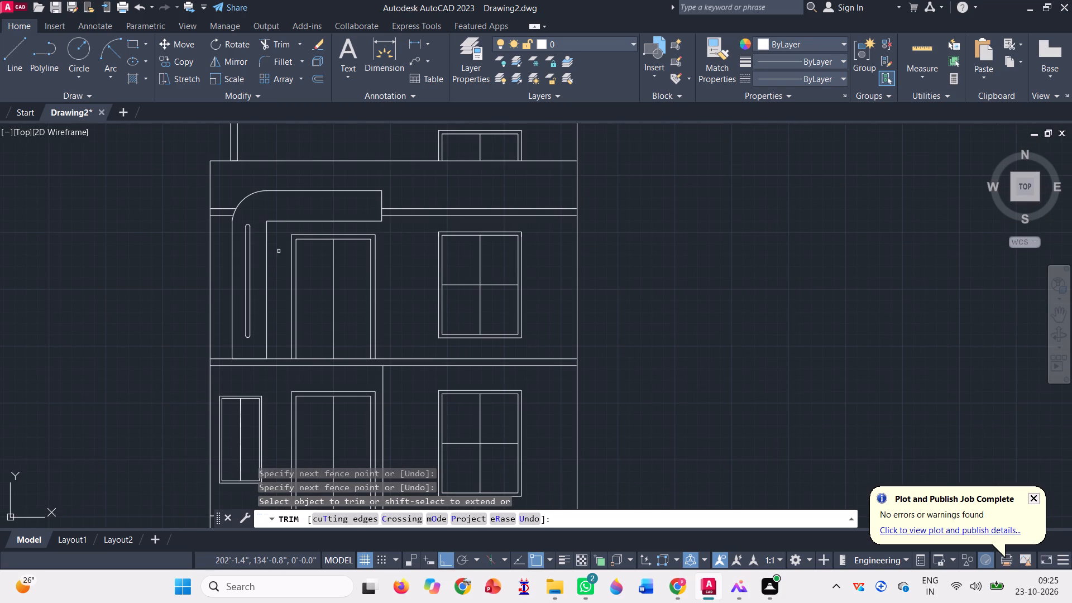
key(Escape)
Join the slot's two long sides and two end arcs into one polyline.
scroll(245, 241, up, 2)
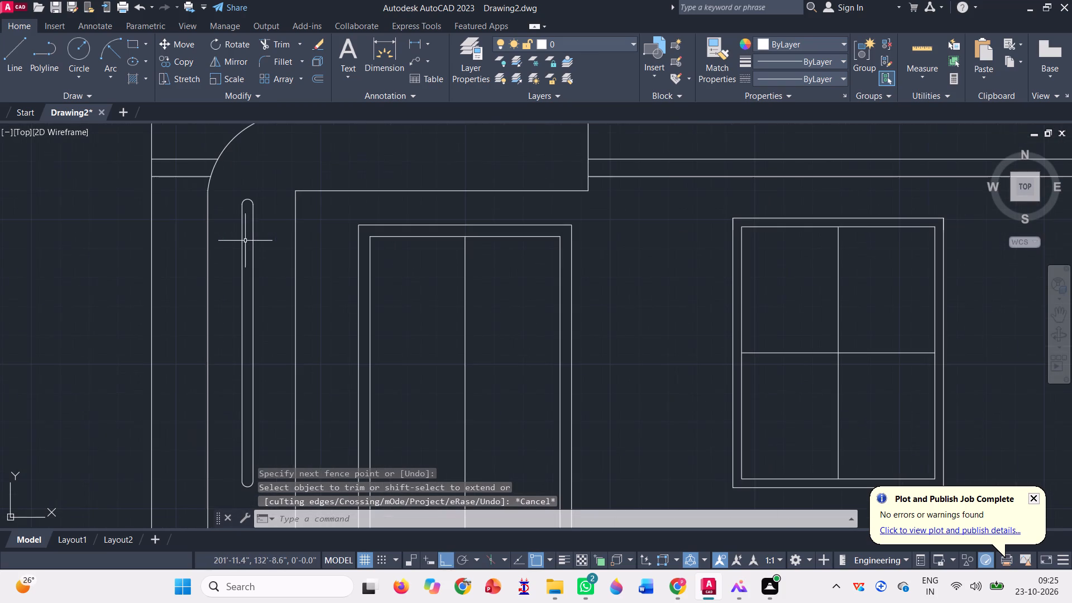
click(259, 238)
click(237, 194)
scroll(237, 193, down, 1)
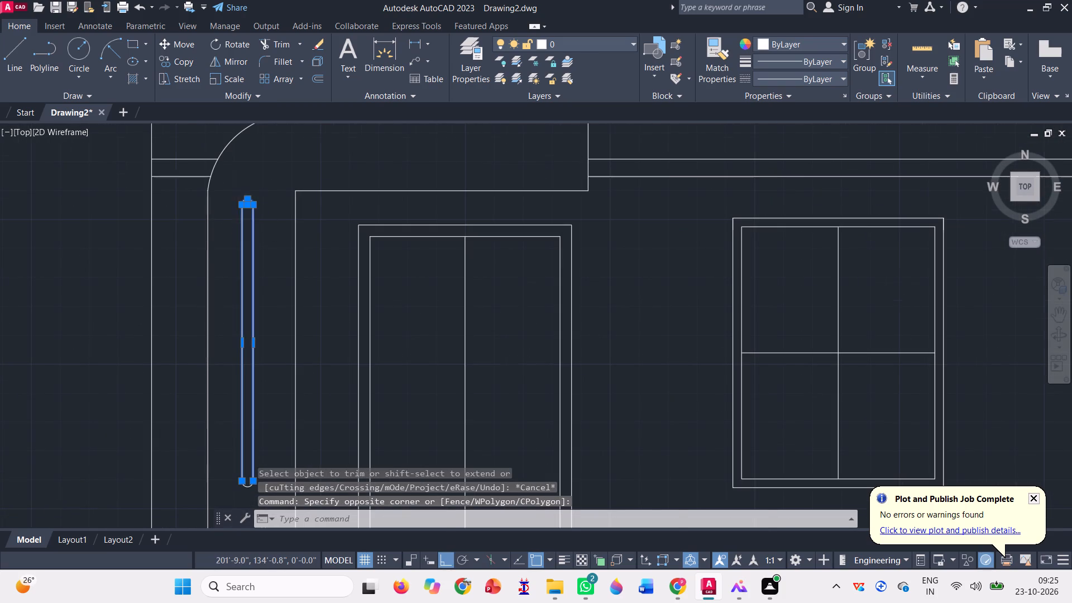
scroll(239, 371, up, 3)
scroll(262, 425, up, 2)
click(281, 404)
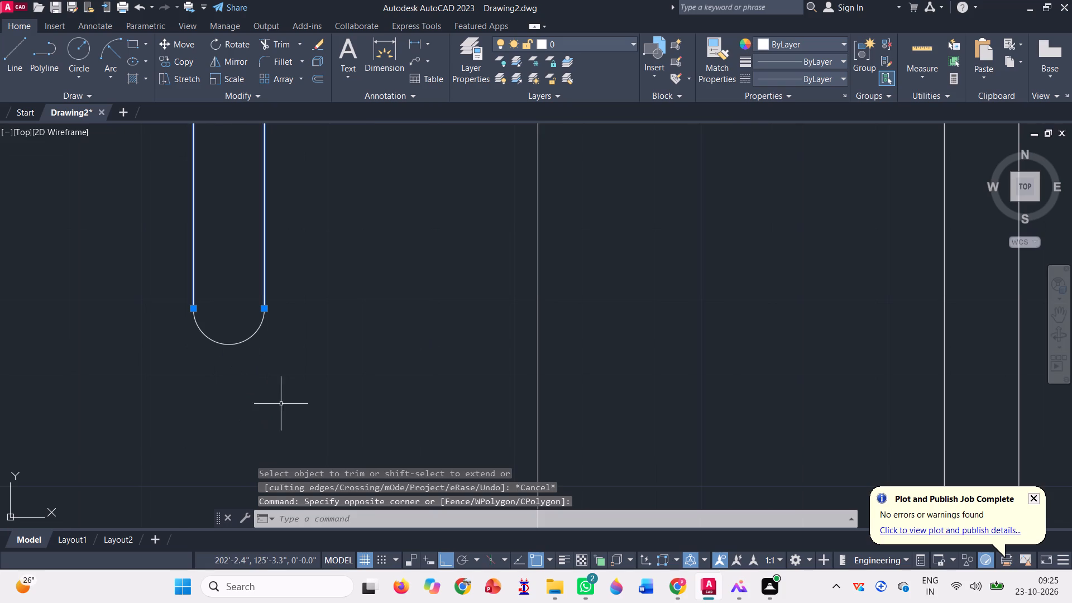
click(194, 286)
scroll(436, 346, down, 1)
scroll(324, 344, down, 3)
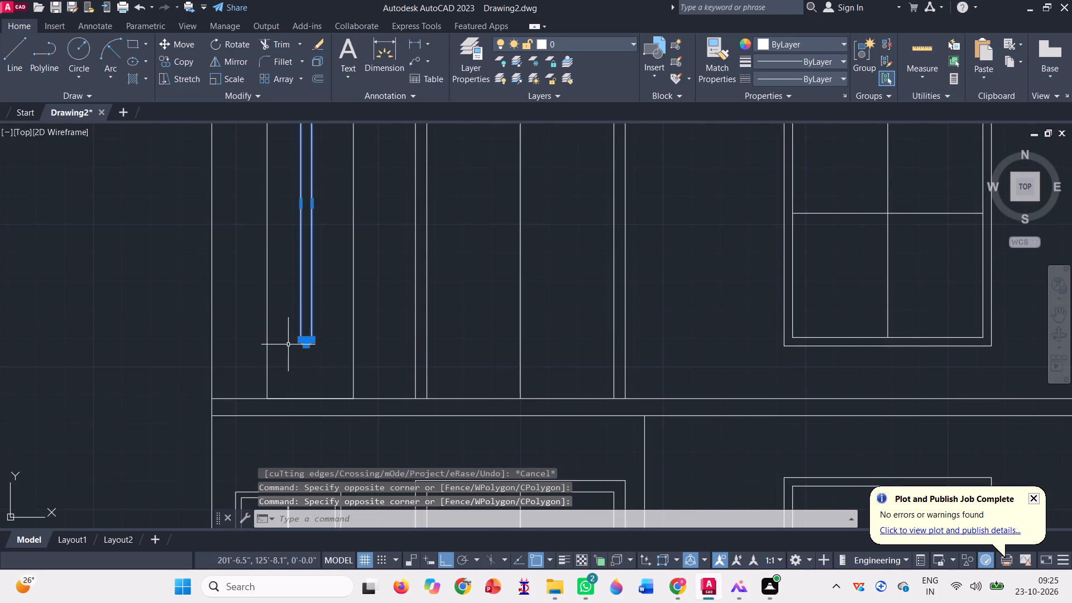
key(j)
key(Return)
scroll(288, 344, down, 2)
scroll(222, 313, down, 1)
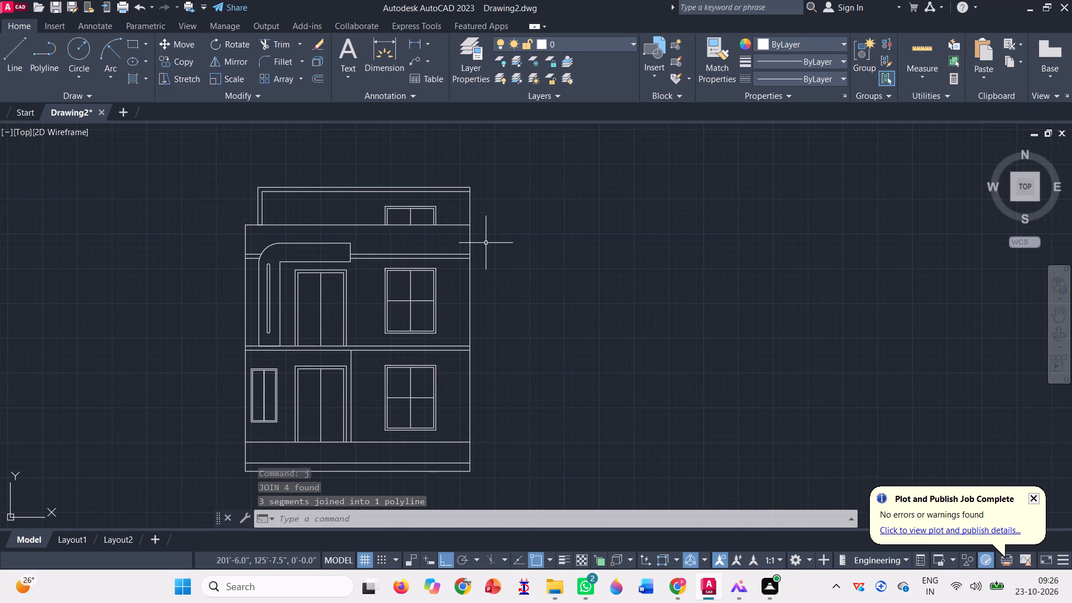
Draw a horizontal line from the upper end corner of the outline's arm to the building's right edge.
key(l)
key(Return)
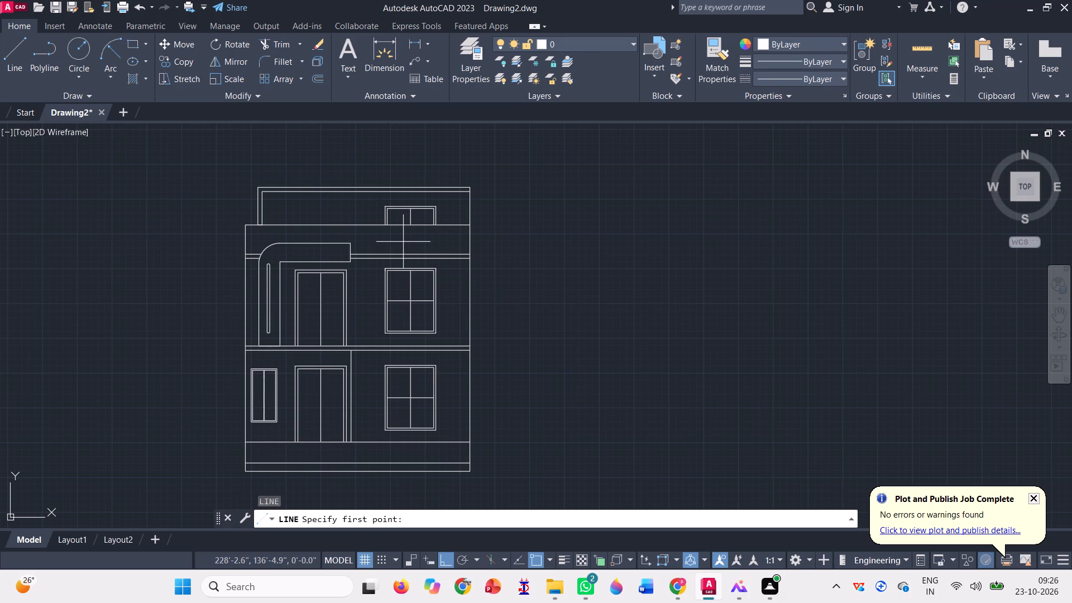
scroll(403, 242, up, 1)
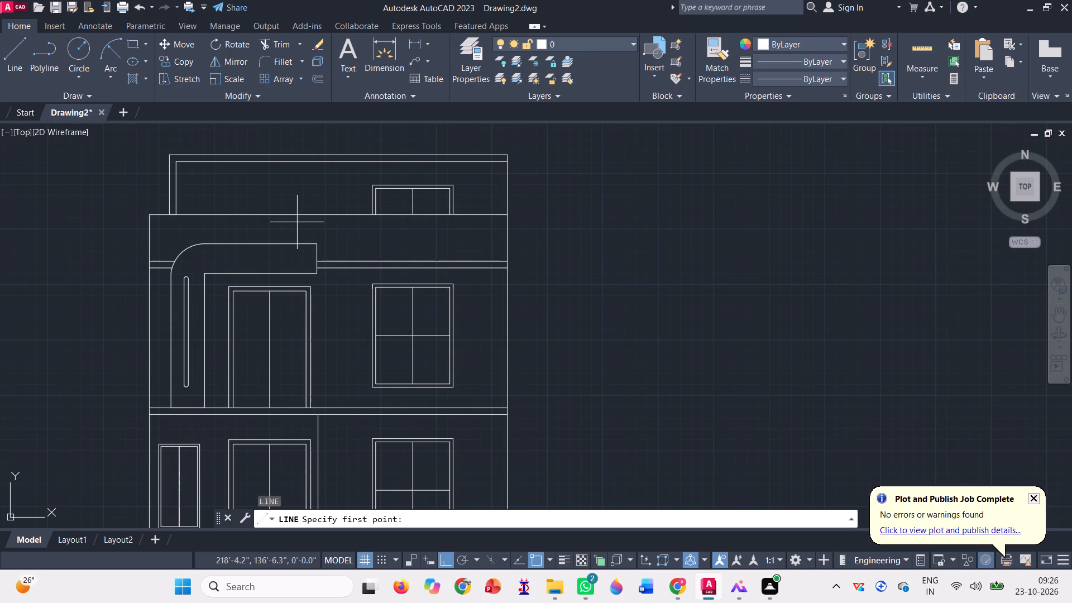
scroll(298, 213, up, 1)
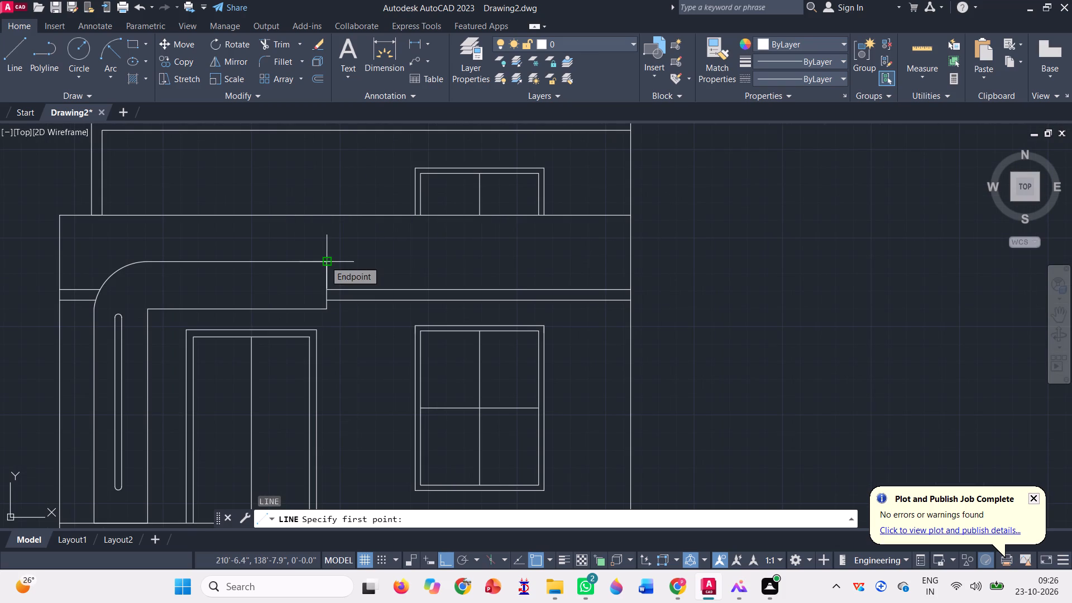
click(325, 260)
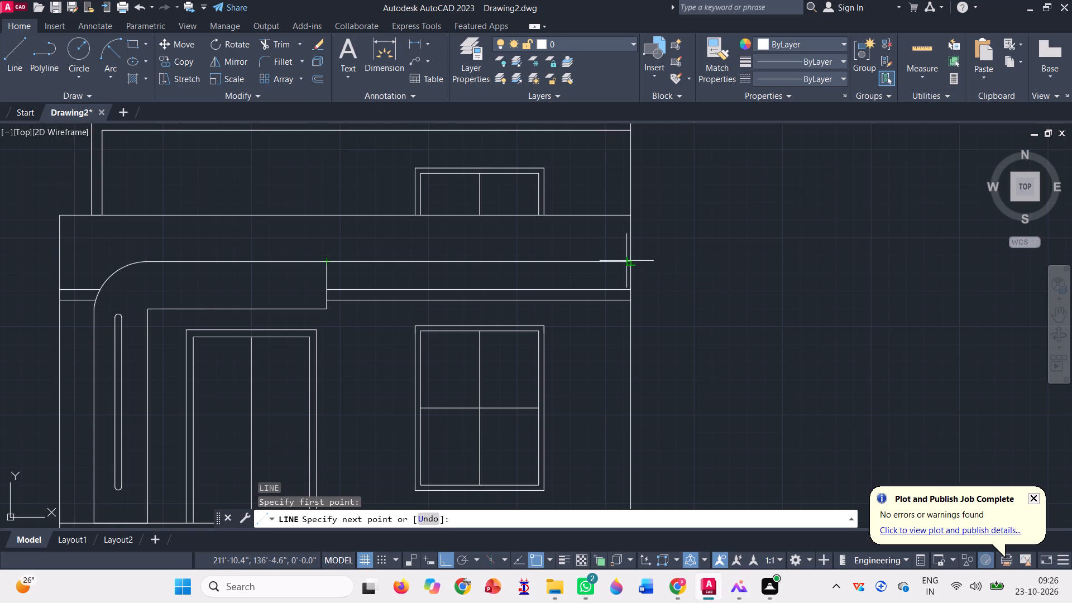
click(632, 263)
scroll(492, 260, down, 1)
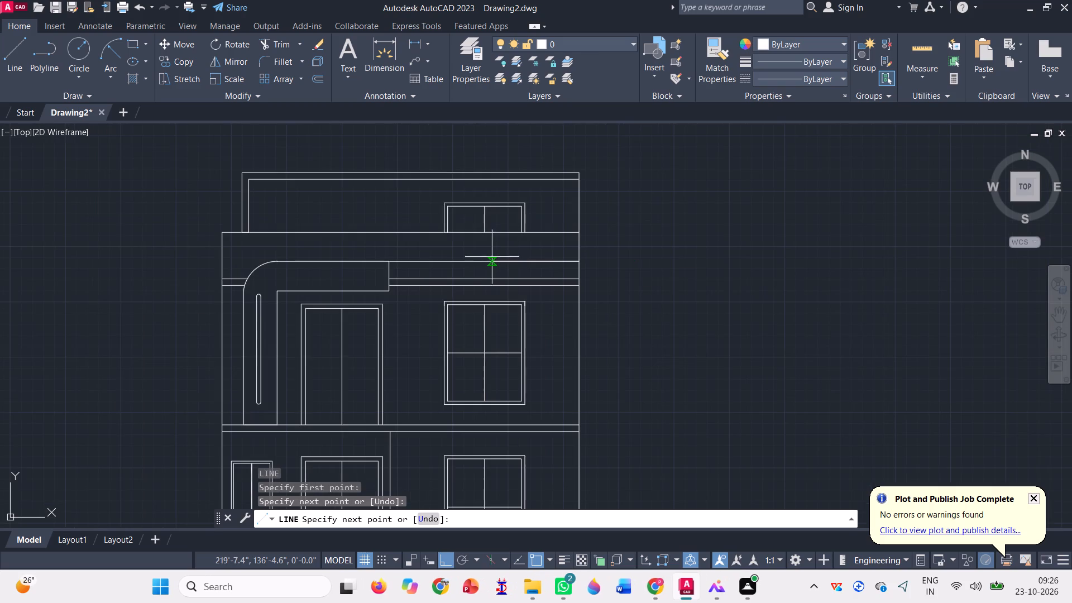
scroll(492, 256, down, 1)
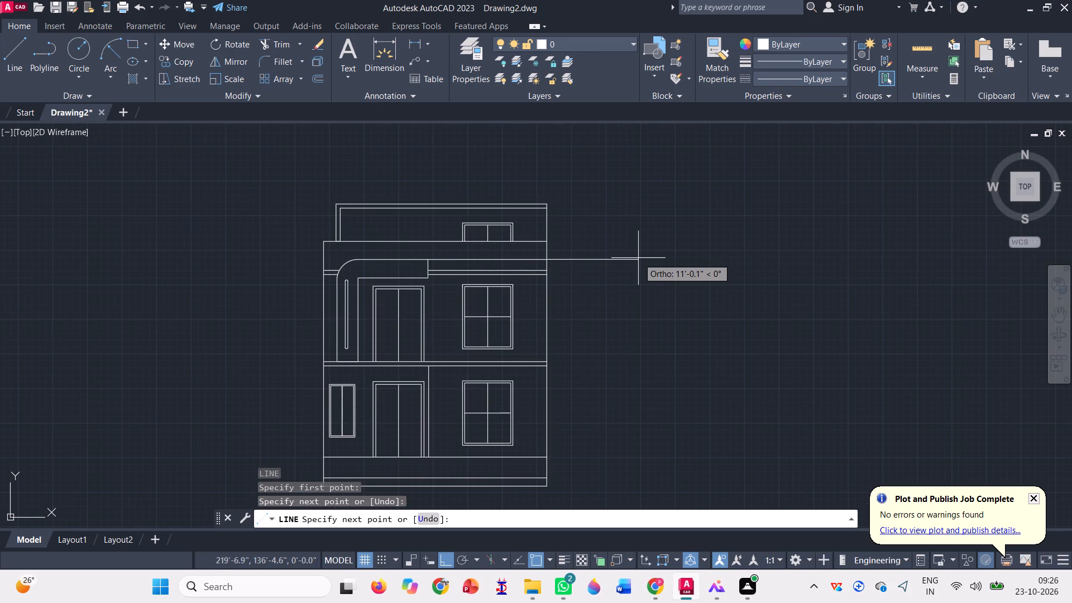
key(space)
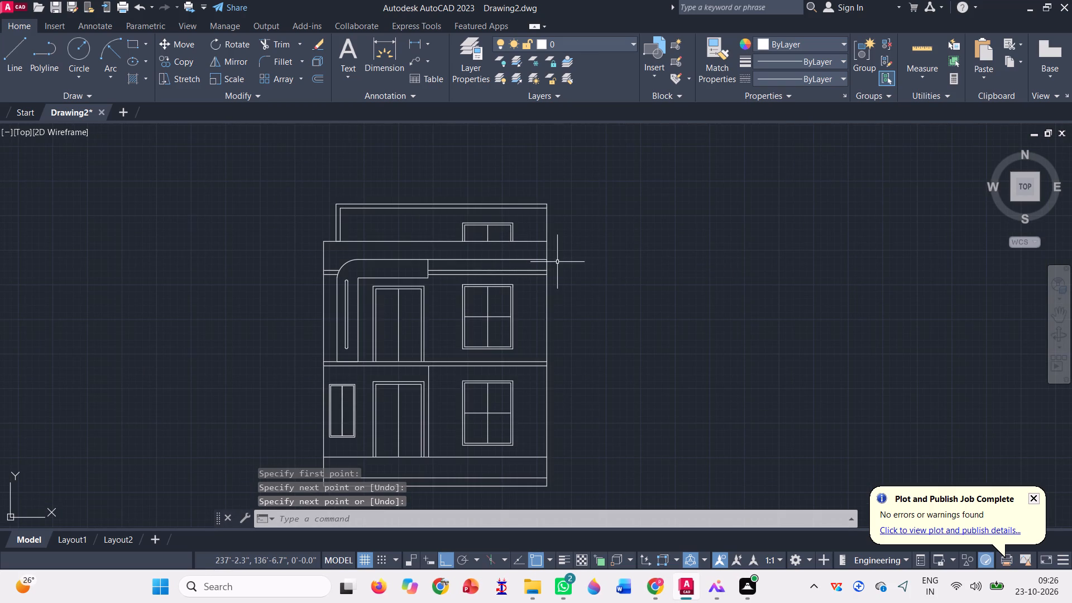
Erase the upper of the two slab lines between the outline's arm and the building's right edge.
scroll(451, 275, up, 1)
click(451, 267)
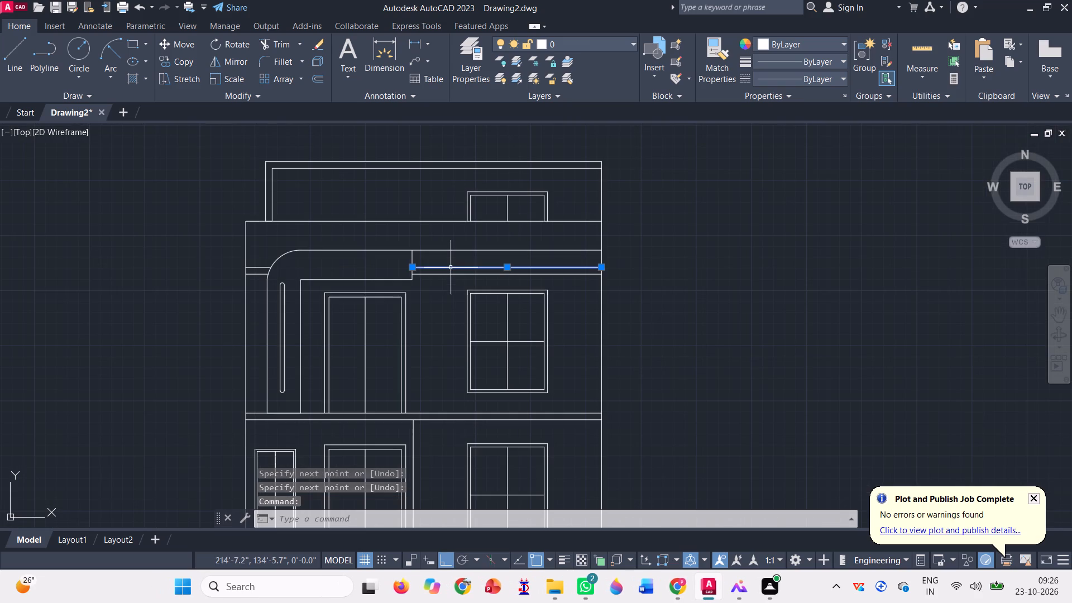
key(Delete)
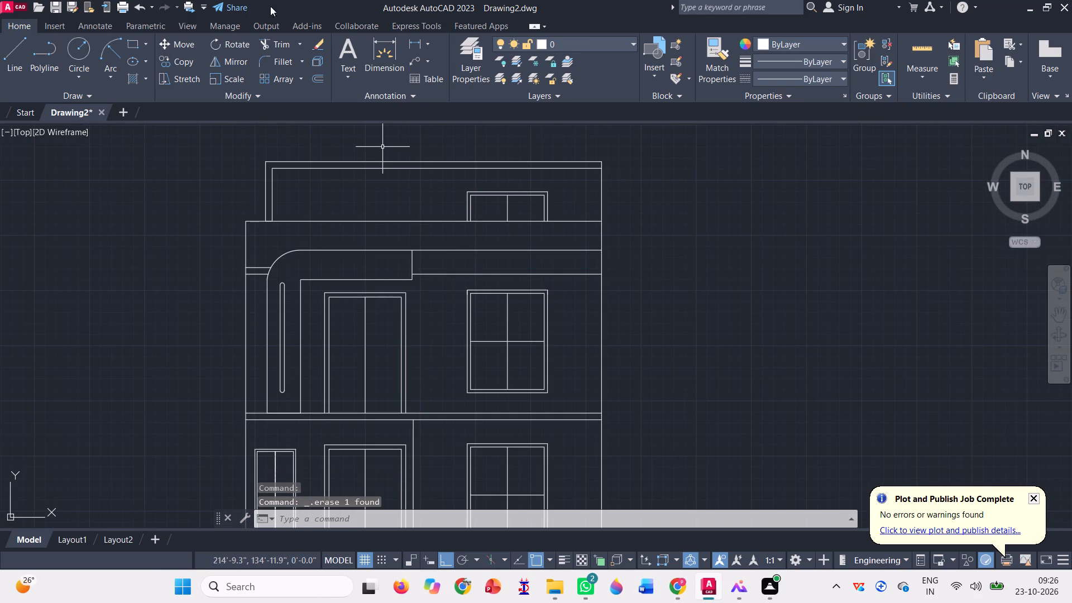
Move the remaining slab line above the window down to align with the bottom corner of the outline's arm.
click(179, 40)
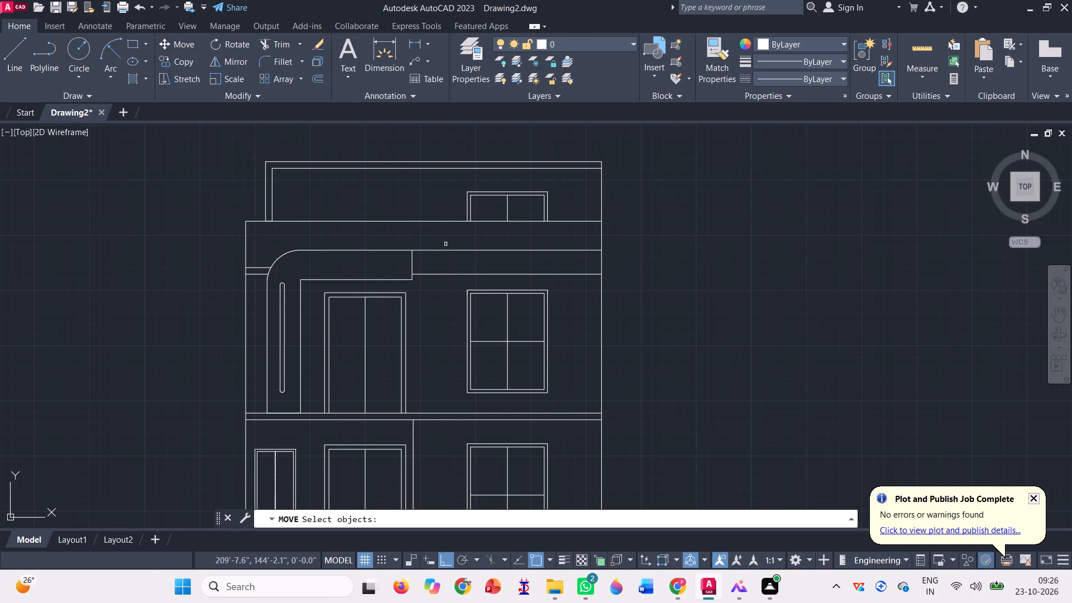
scroll(452, 256, up, 1)
click(448, 289)
click(439, 275)
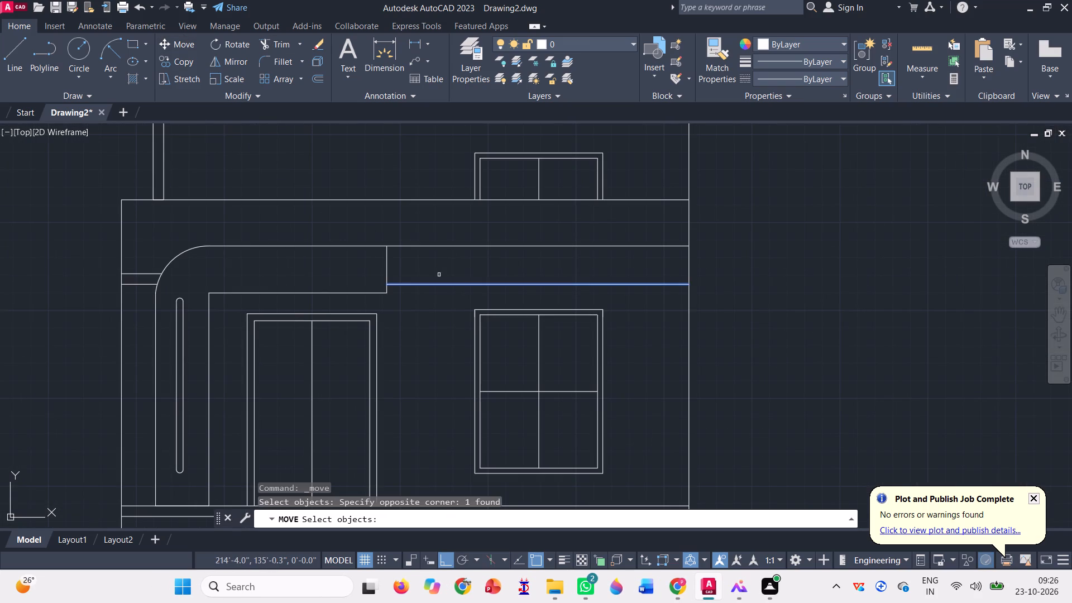
key(space)
scroll(395, 282, up, 3)
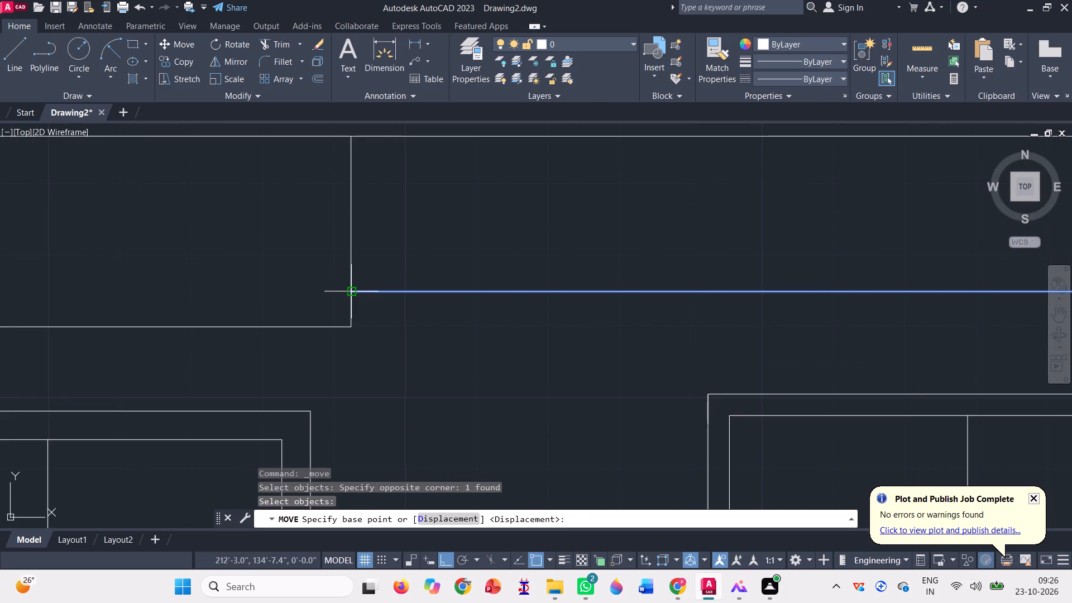
click(353, 294)
click(348, 328)
scroll(403, 310, down, 1)
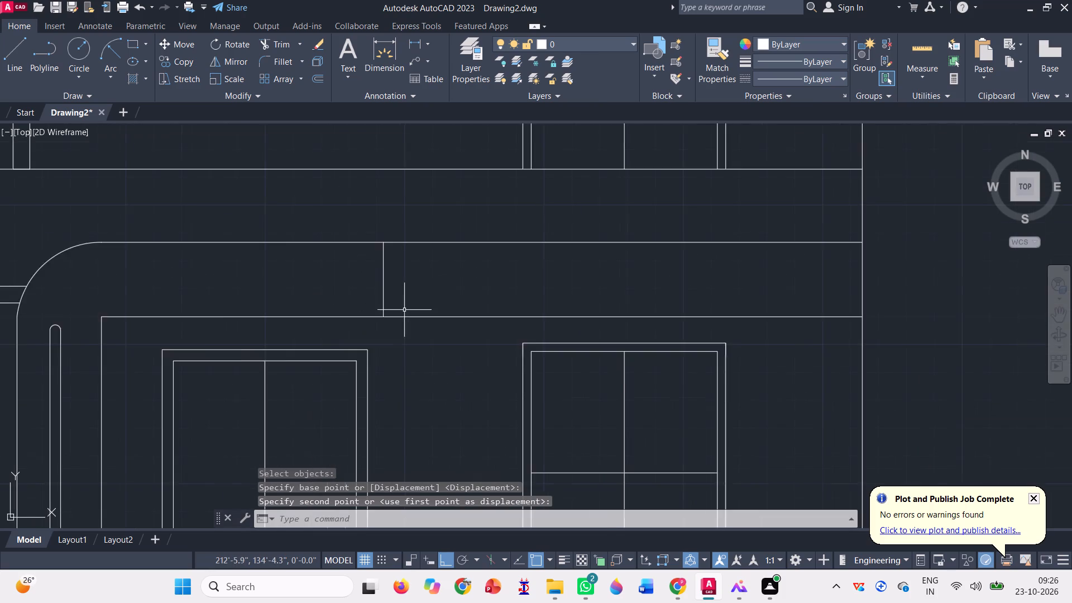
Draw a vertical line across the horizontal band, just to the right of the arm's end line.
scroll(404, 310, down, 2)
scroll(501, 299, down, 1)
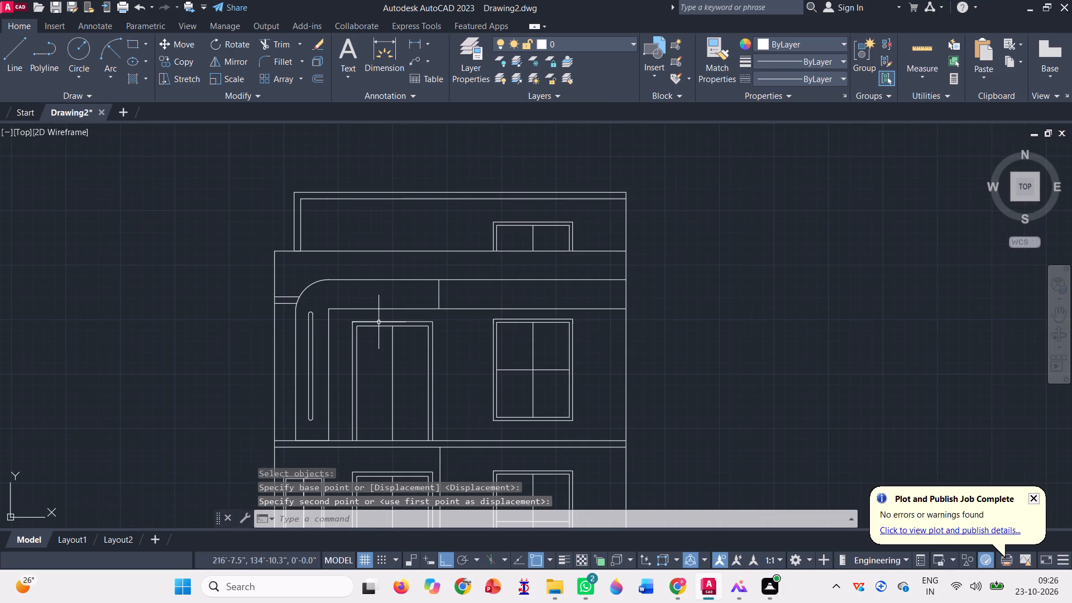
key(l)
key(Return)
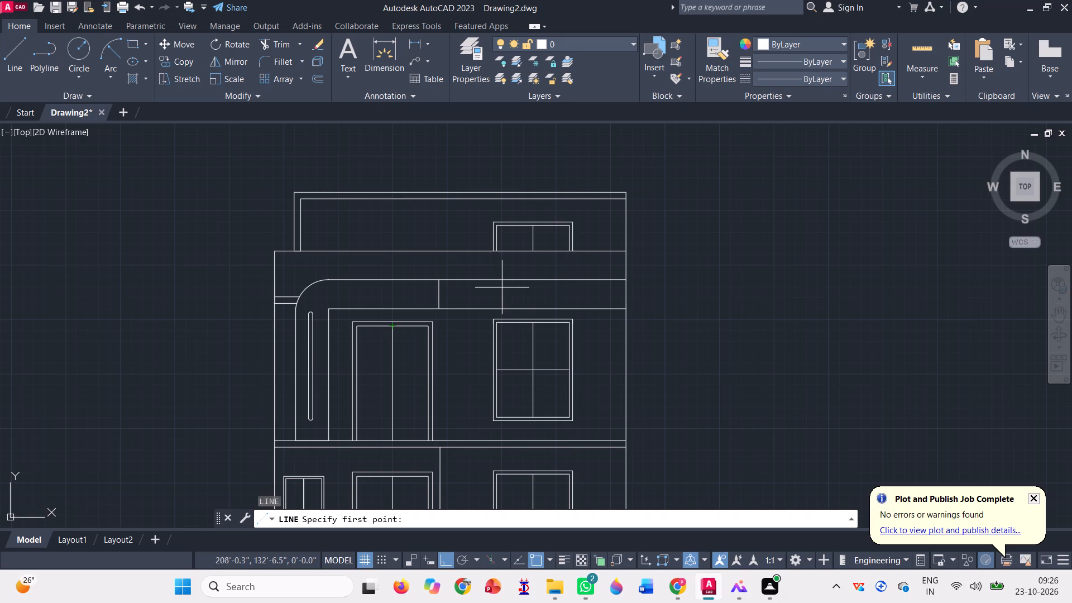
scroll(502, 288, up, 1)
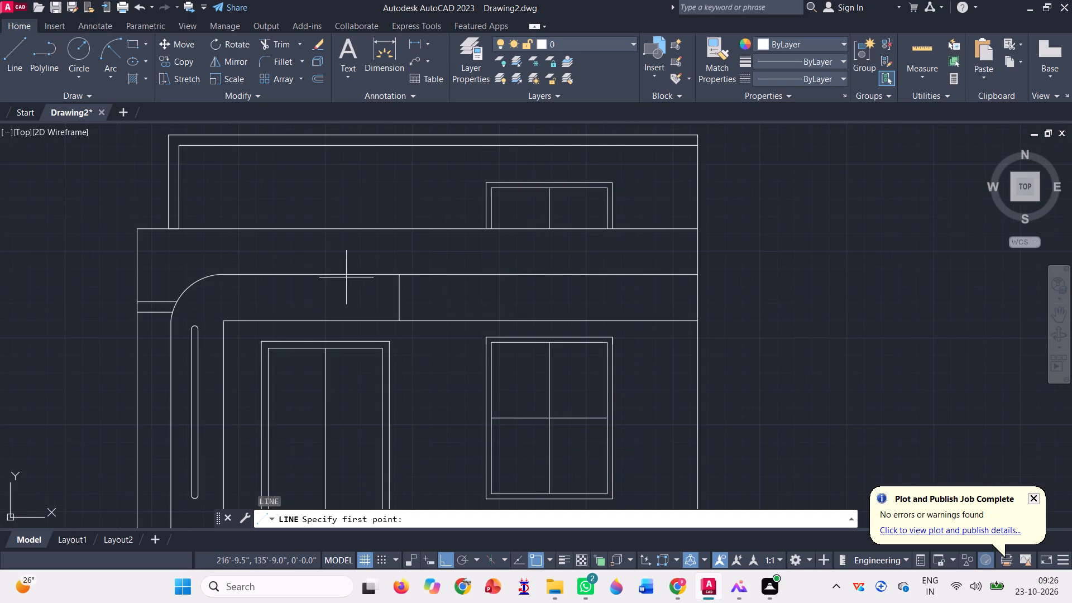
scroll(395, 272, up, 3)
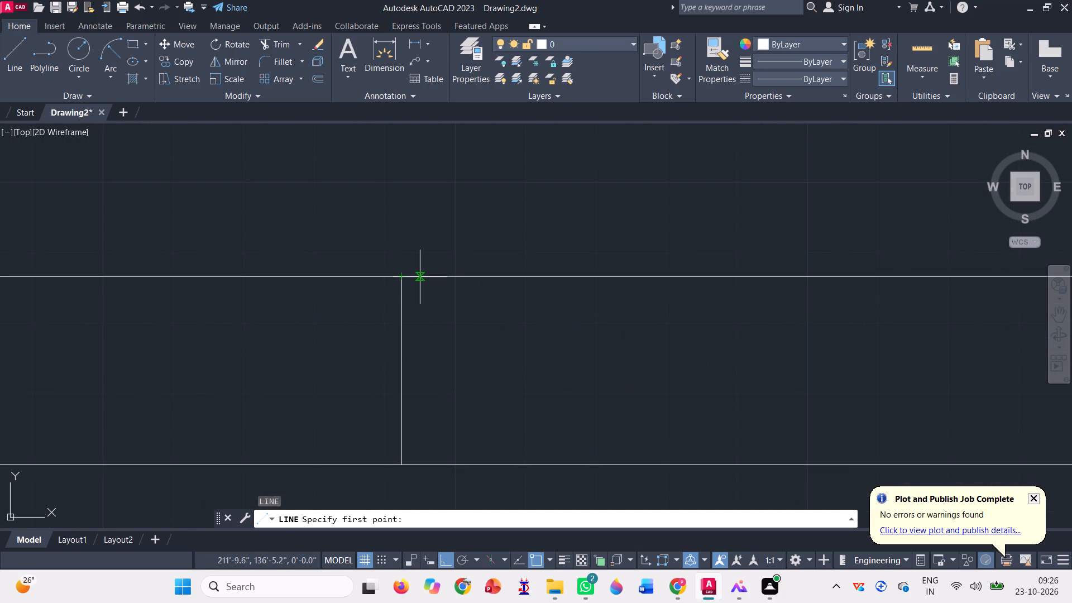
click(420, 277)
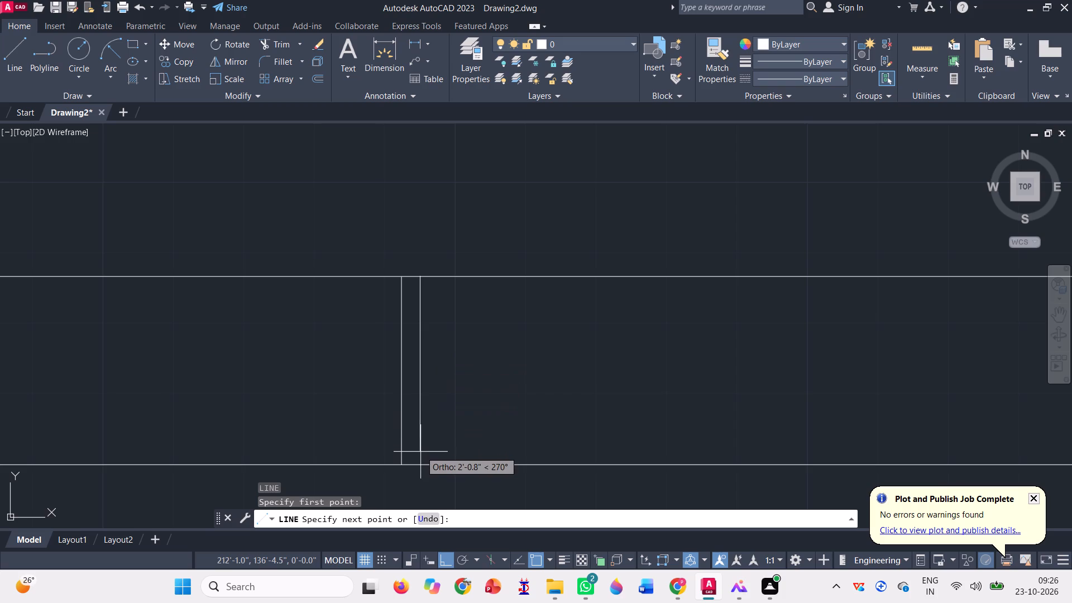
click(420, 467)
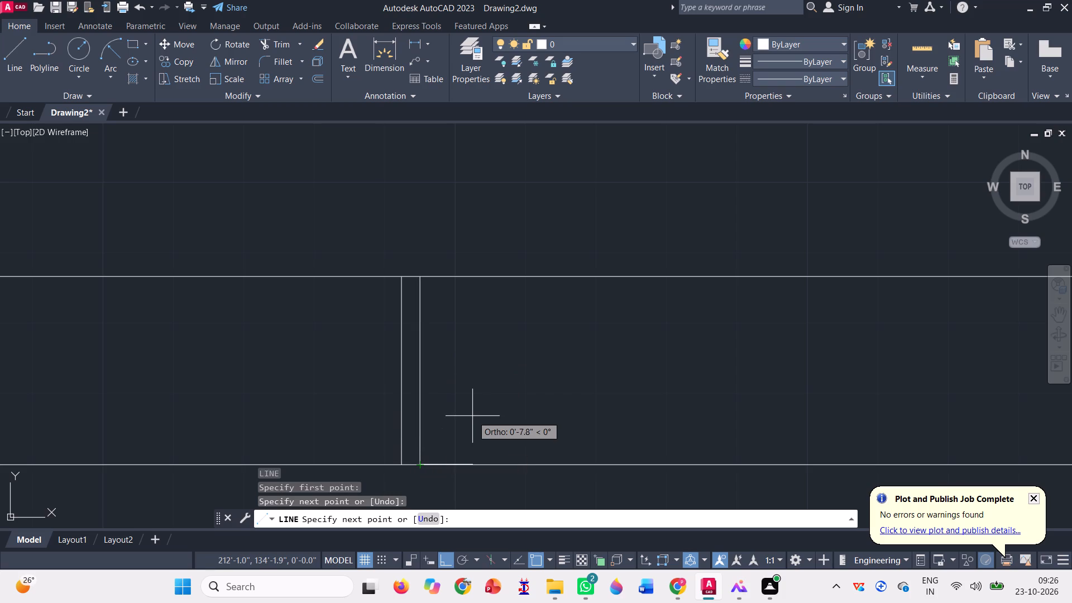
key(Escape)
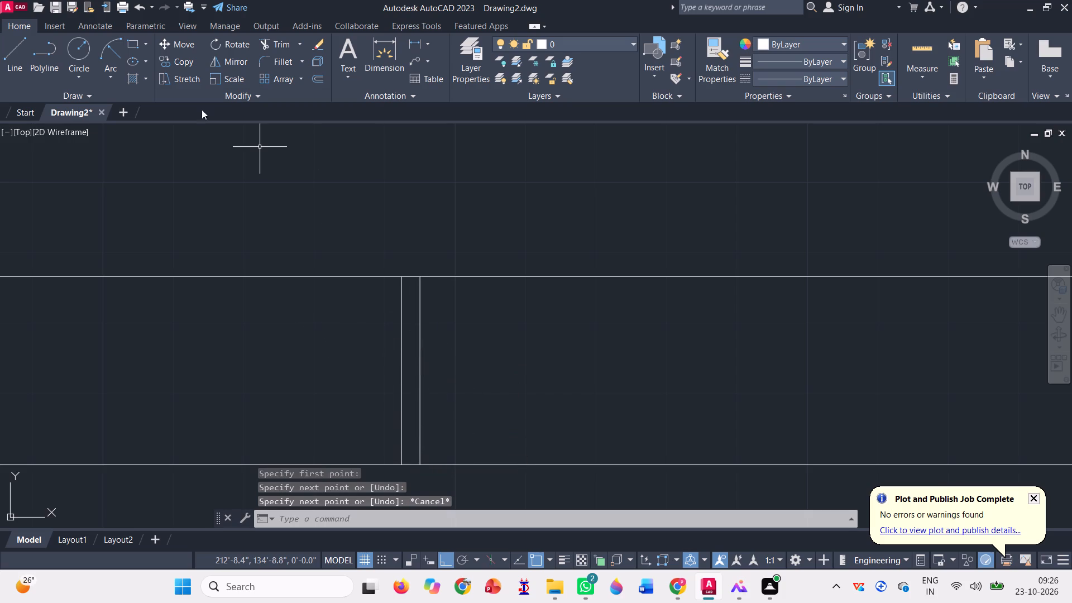
Draw a thin full-height rectangle in the band, starting at the top end of the new vertical line.
click(130, 42)
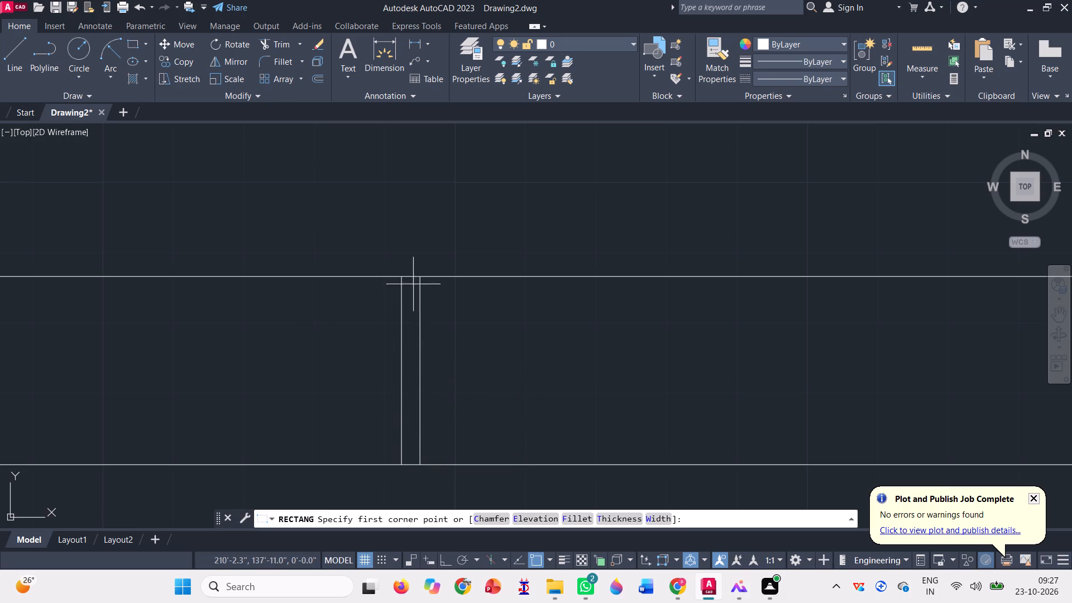
click(418, 276)
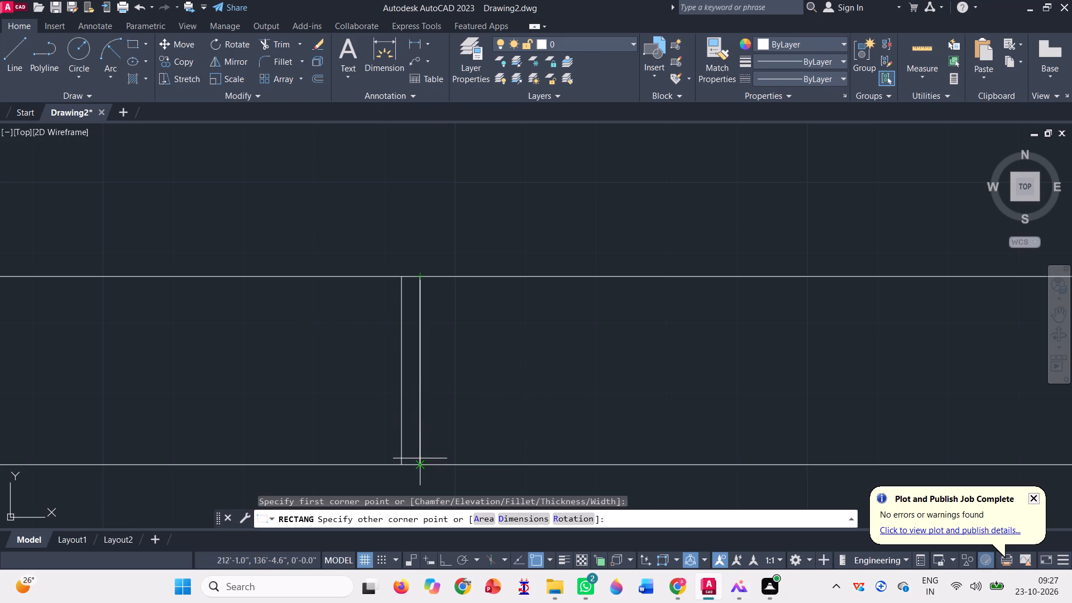
scroll(420, 461, up, 2)
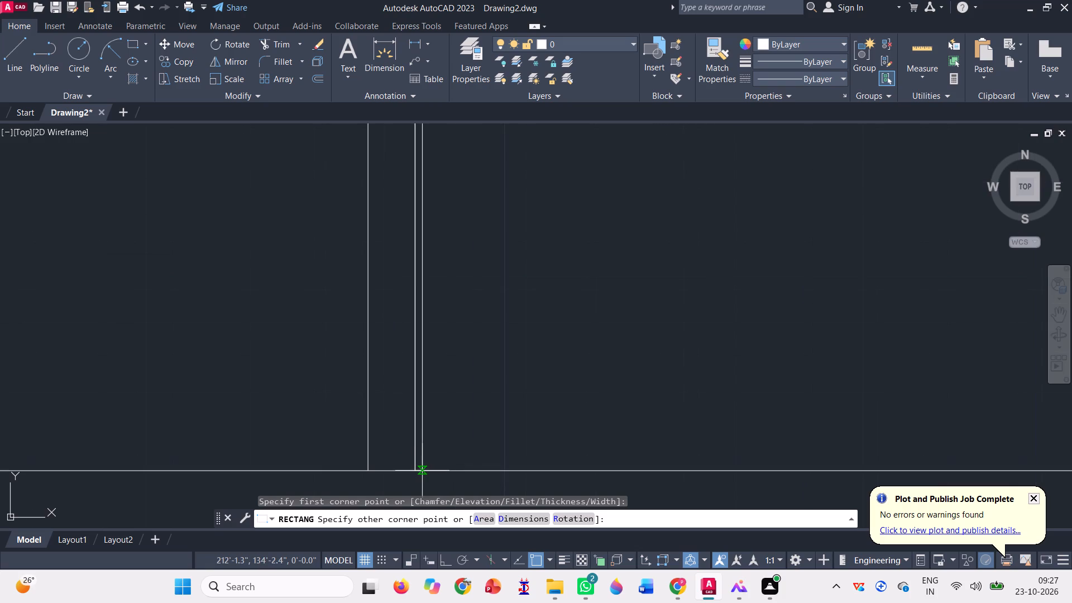
click(422, 471)
scroll(397, 417, down, 2)
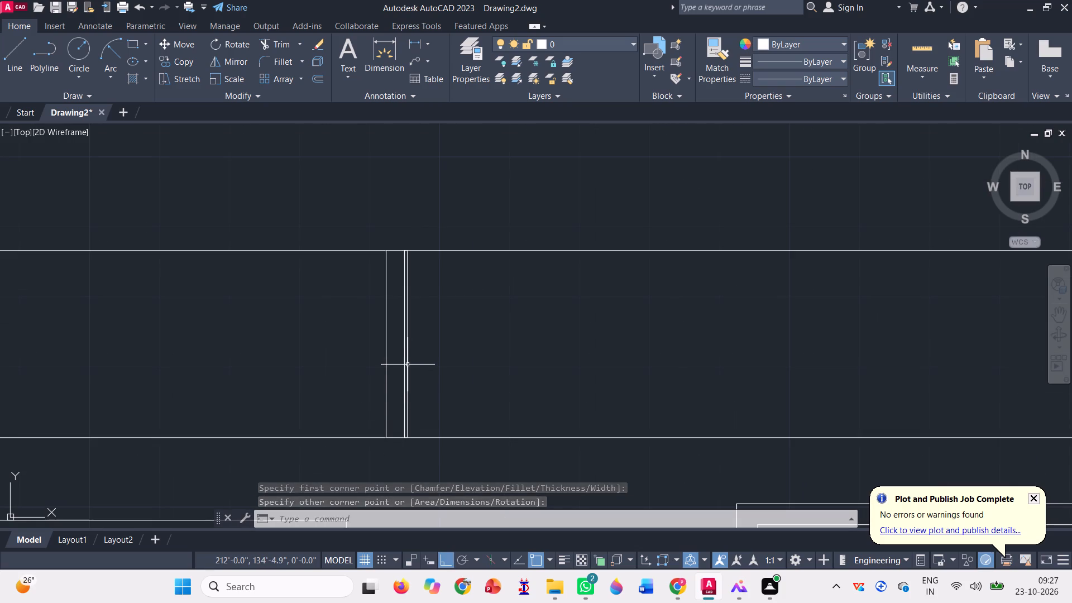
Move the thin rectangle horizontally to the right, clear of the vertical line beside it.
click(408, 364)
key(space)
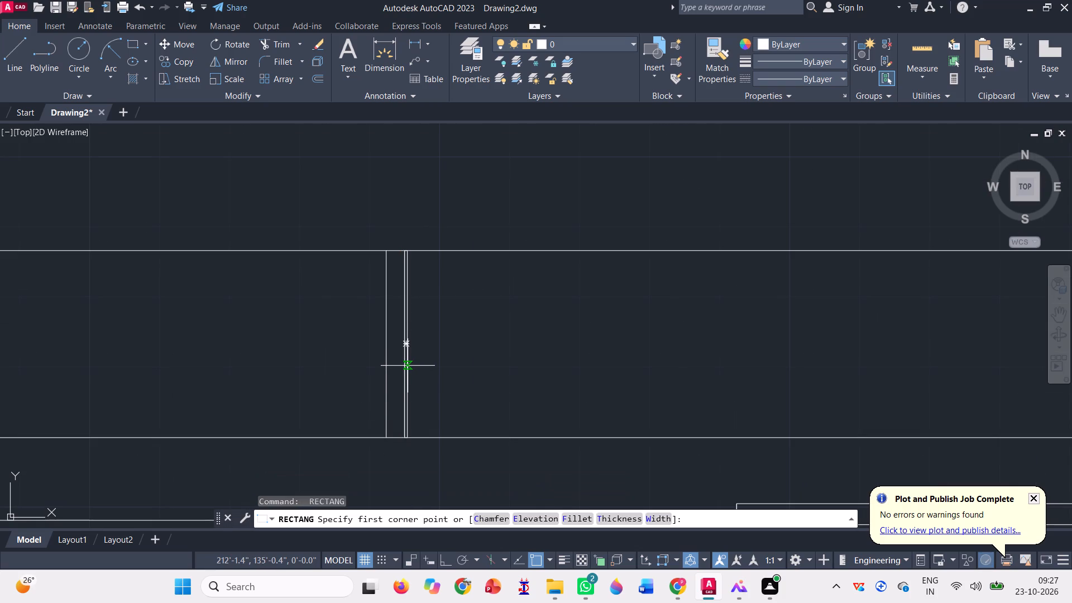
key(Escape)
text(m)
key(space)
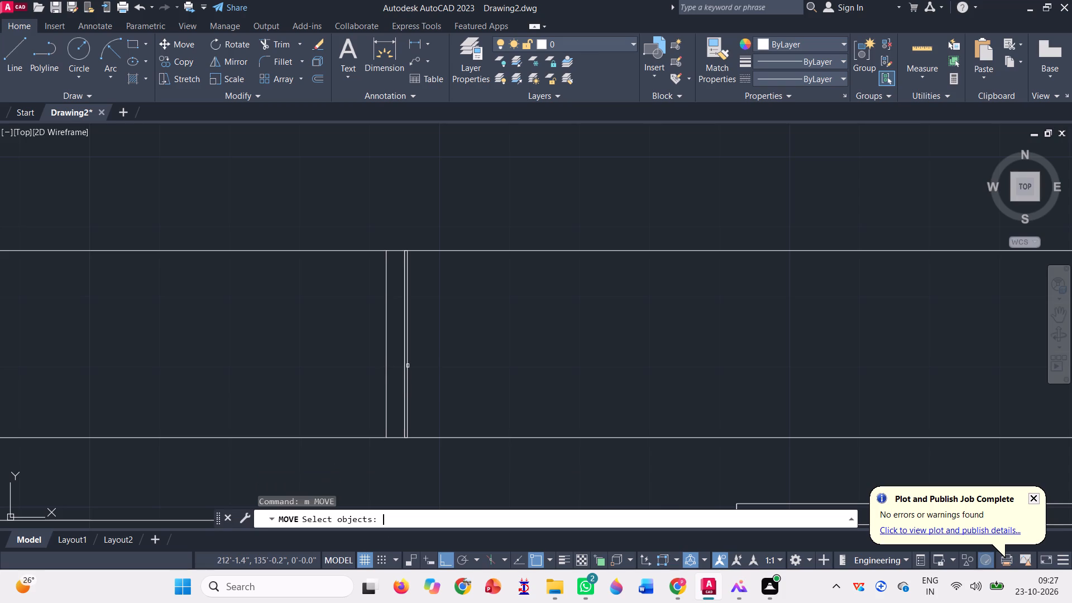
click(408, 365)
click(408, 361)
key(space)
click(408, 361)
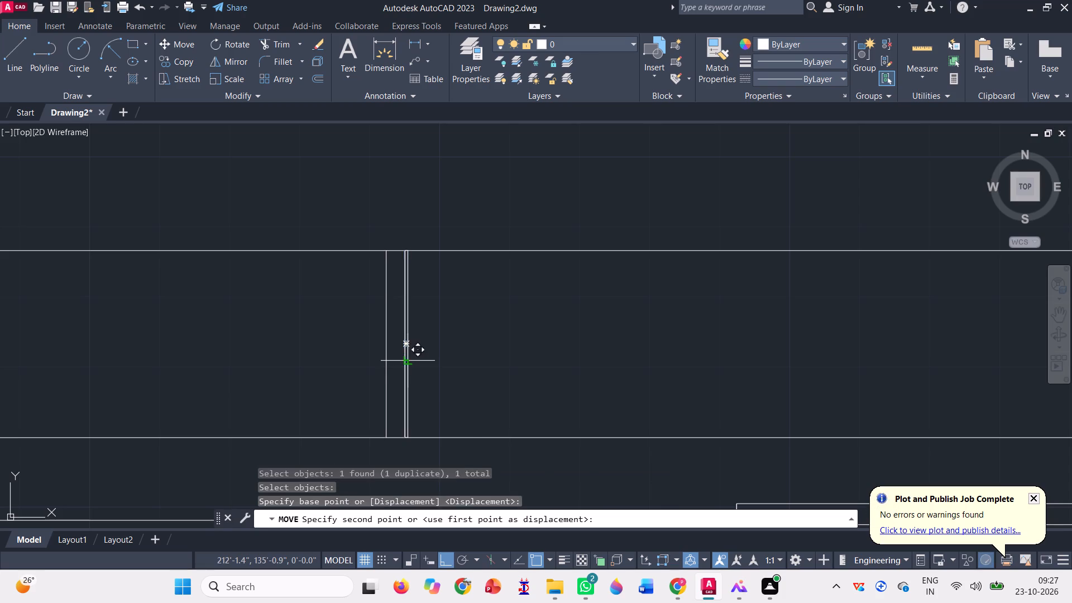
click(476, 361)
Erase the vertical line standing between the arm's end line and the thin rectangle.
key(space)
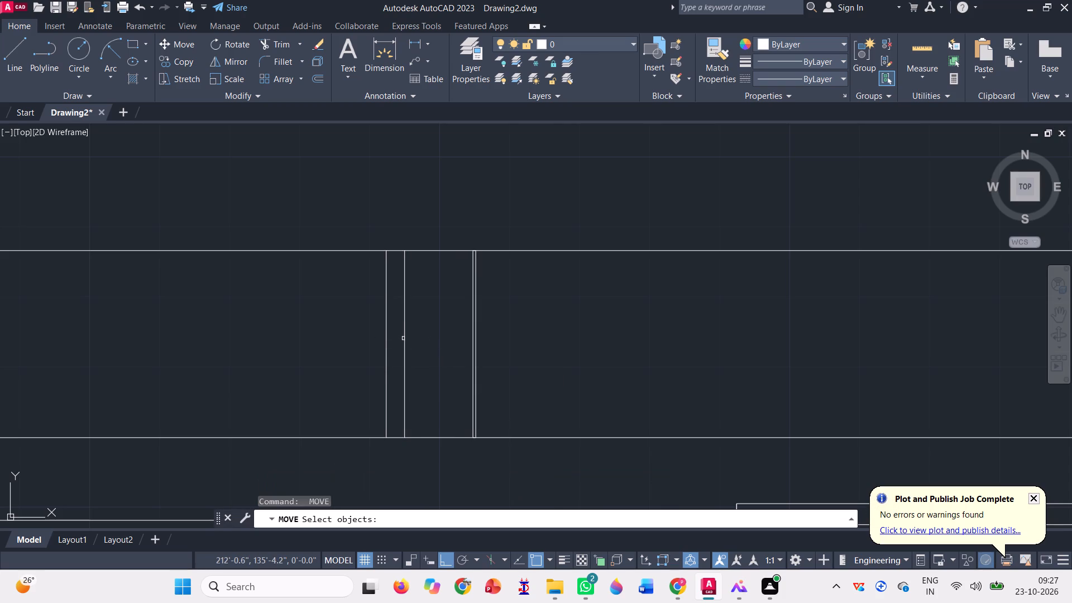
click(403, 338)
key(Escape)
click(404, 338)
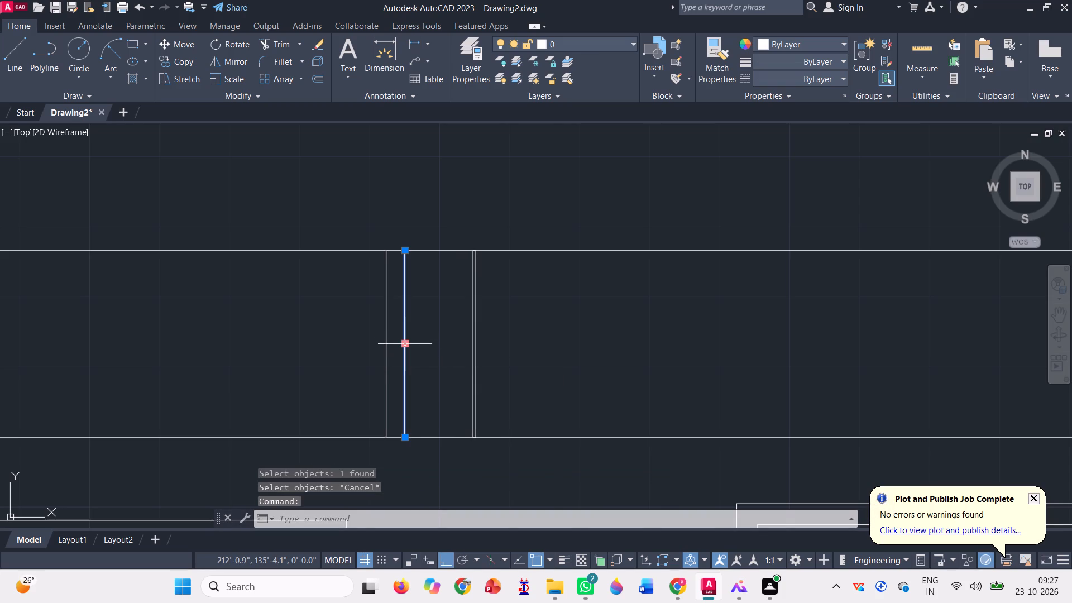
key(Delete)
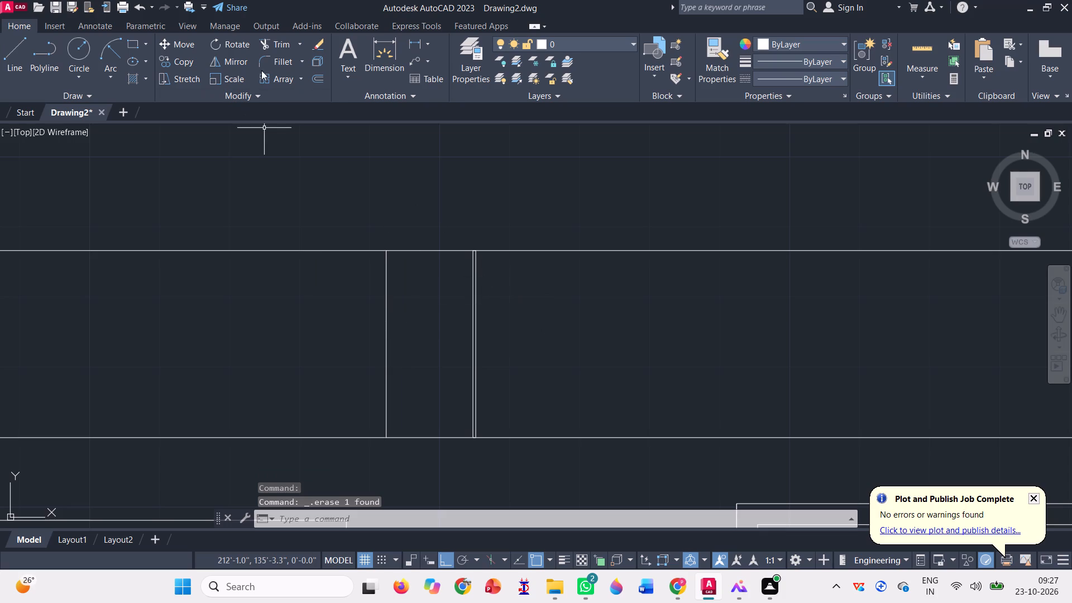
Move the thin rectangle by its upper-left corner onto the top endpoint of the arm's end line.
click(183, 45)
click(514, 331)
click(446, 303)
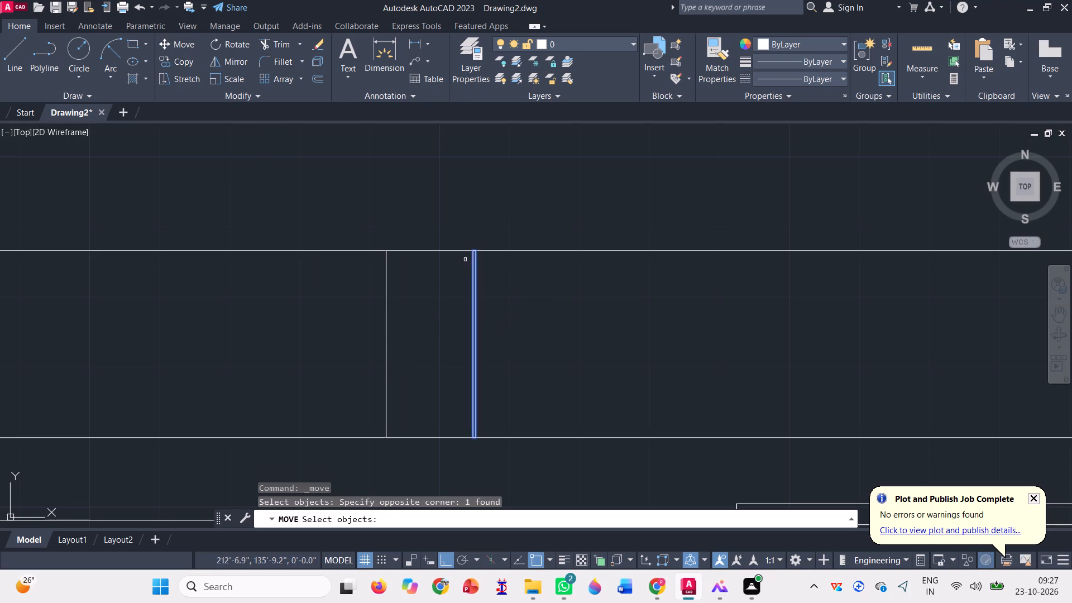
scroll(464, 237, up, 3)
key(space)
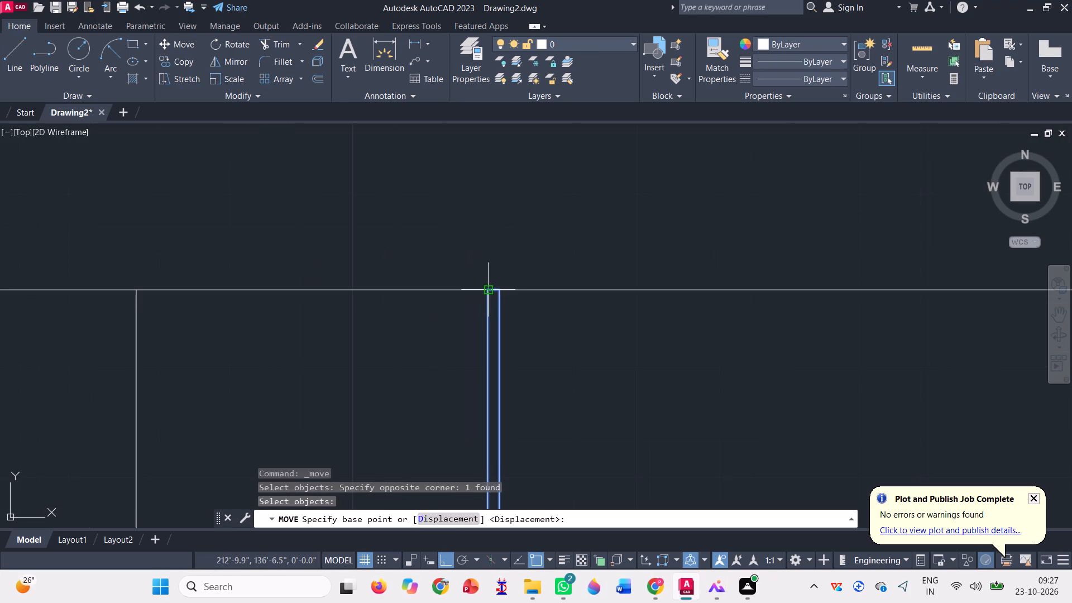
click(488, 291)
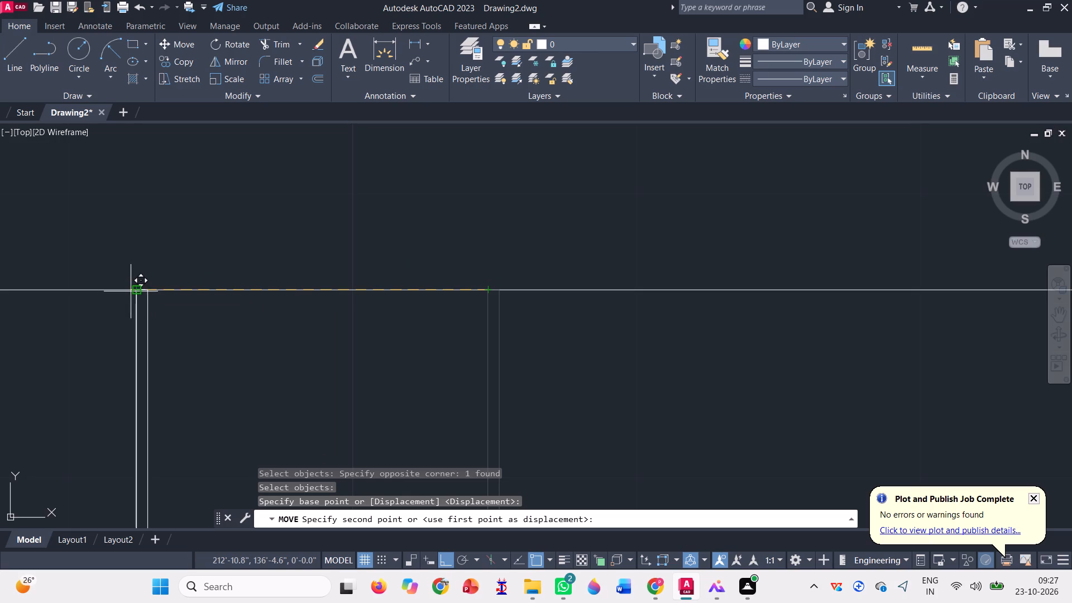
click(137, 289)
Copy the thin rectangle to the right along the band at distances of 1', 10" and 20".
scroll(377, 233, down, 1)
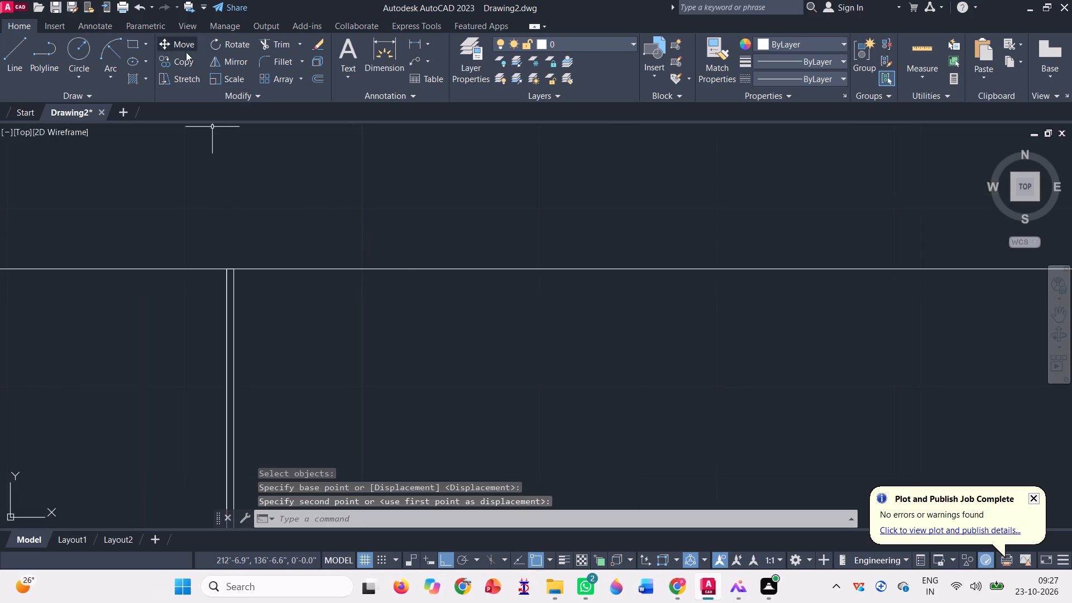
click(180, 63)
click(234, 322)
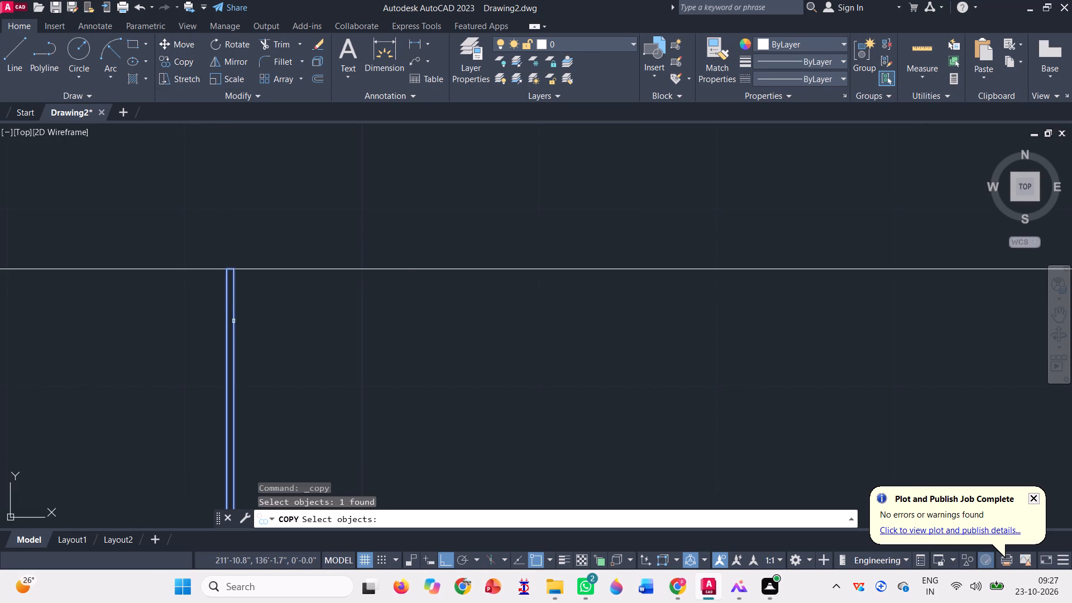
key(space)
click(226, 269)
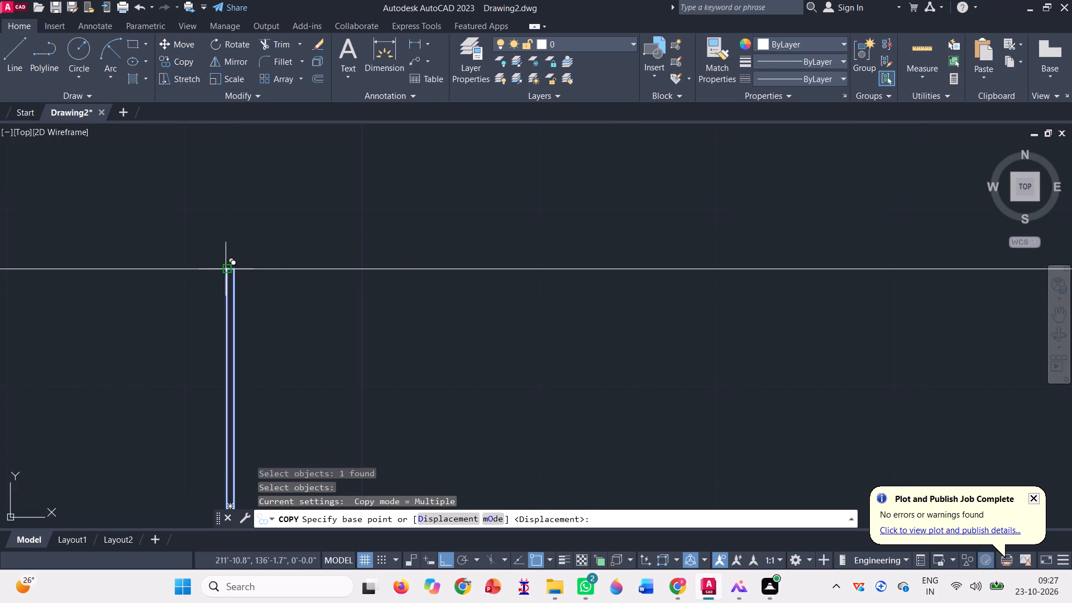
text(1')
key(Return)
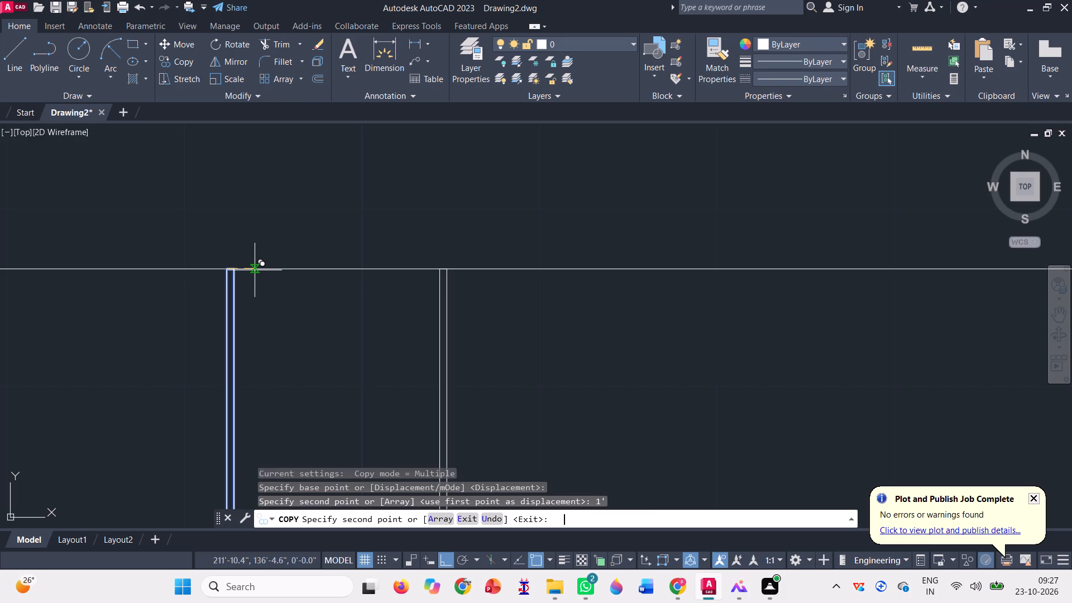
scroll(258, 279, down, 2)
text(10")
key(Return)
text(20')
key(Return)
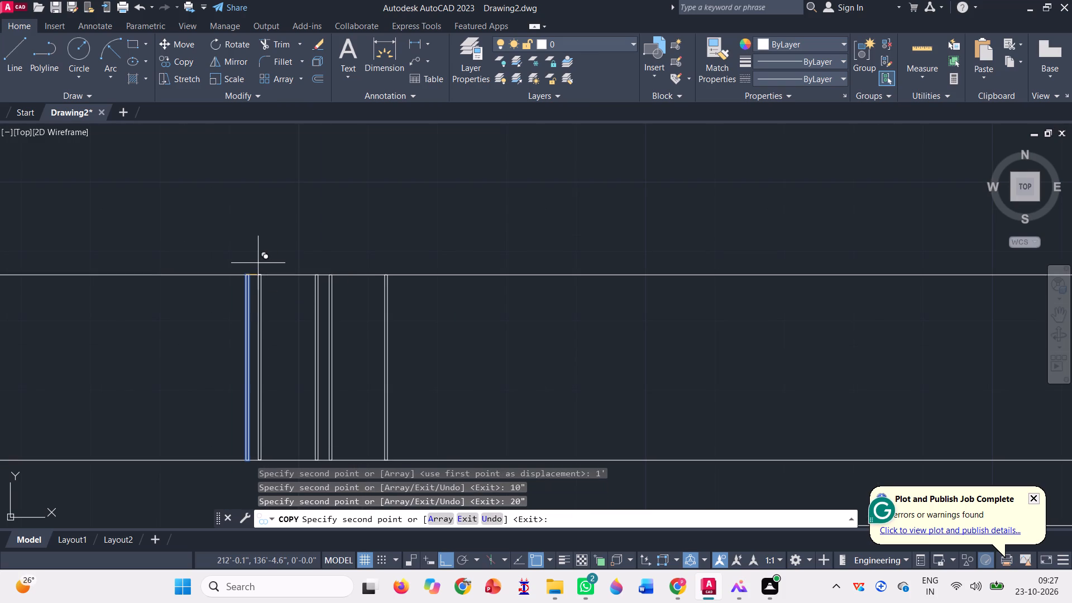
Copy the thin rectangle to the right along the band at distances of 1", 2", 3" and 4".
scroll(313, 238, down, 1)
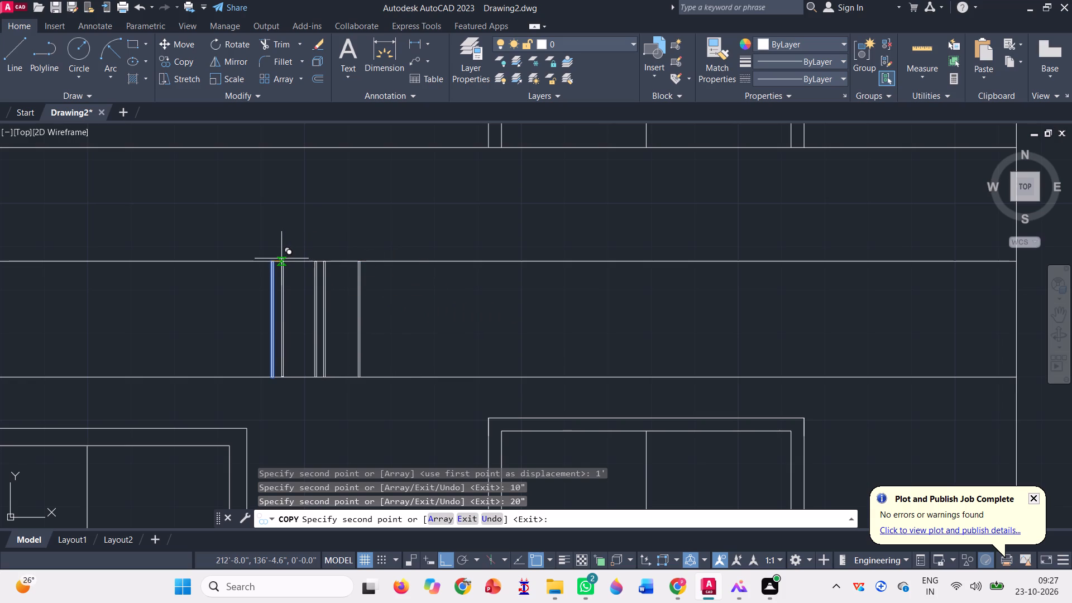
text(1')
key(BackSpace)
key(shift+quotedbl)
key(Return)
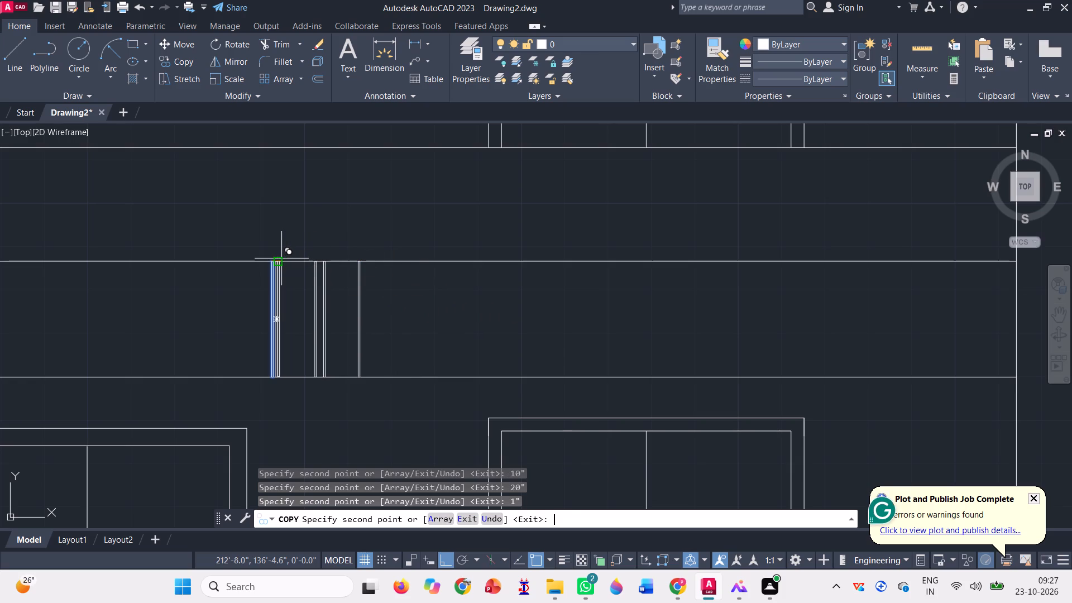
text(2")
key(Return)
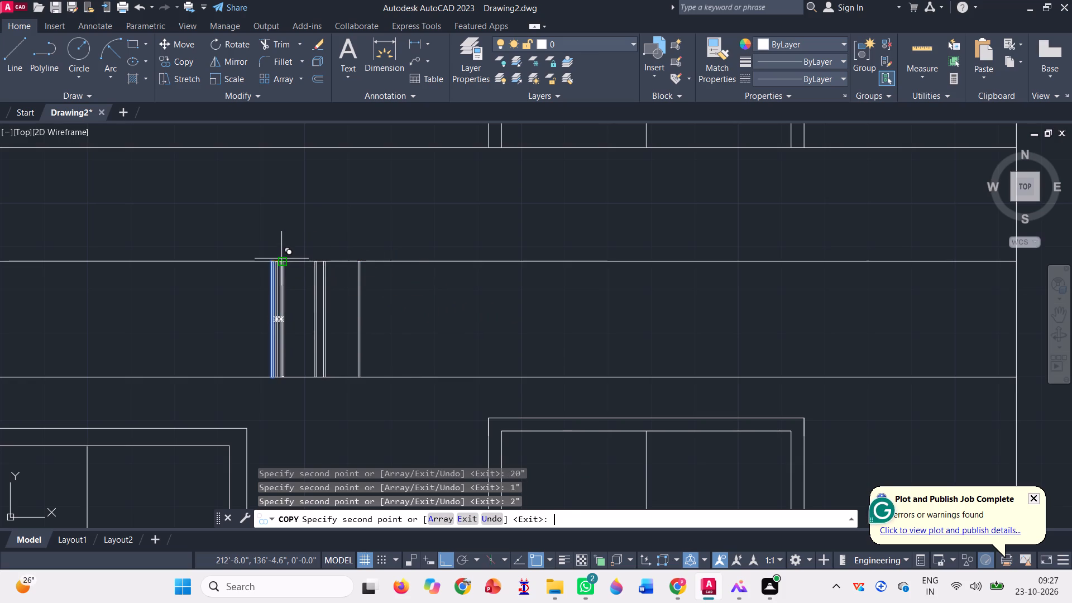
text(3")
key(Return)
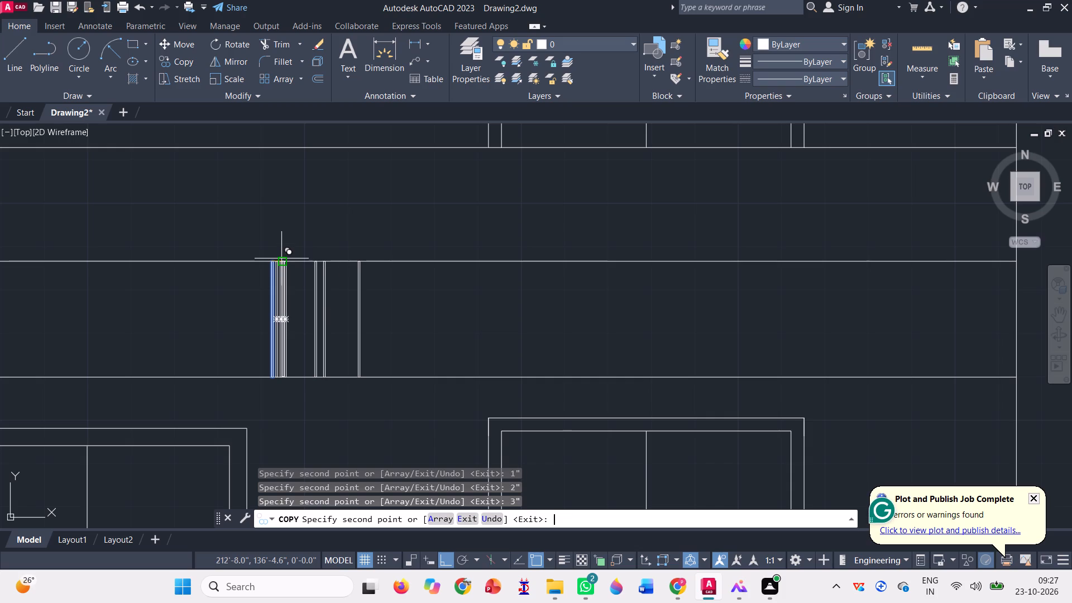
key(4)
key(shift+quotedbl)
key(Return)
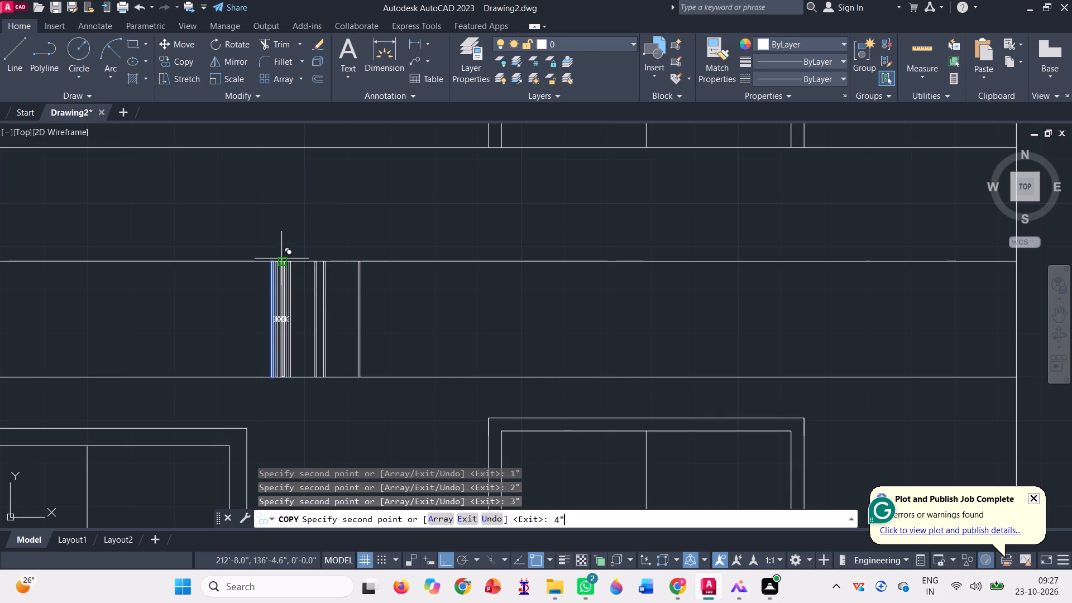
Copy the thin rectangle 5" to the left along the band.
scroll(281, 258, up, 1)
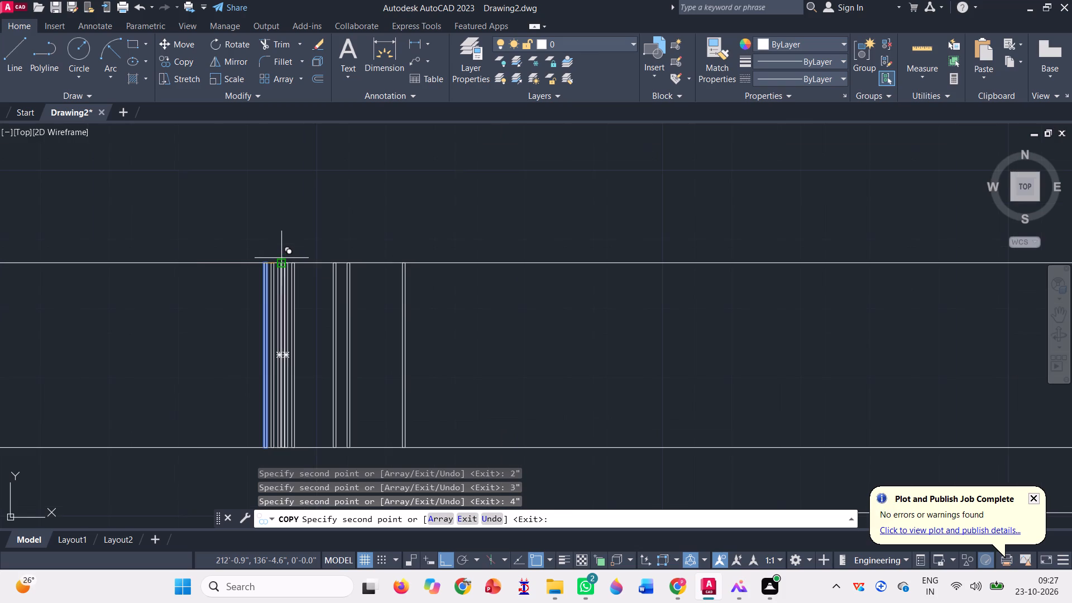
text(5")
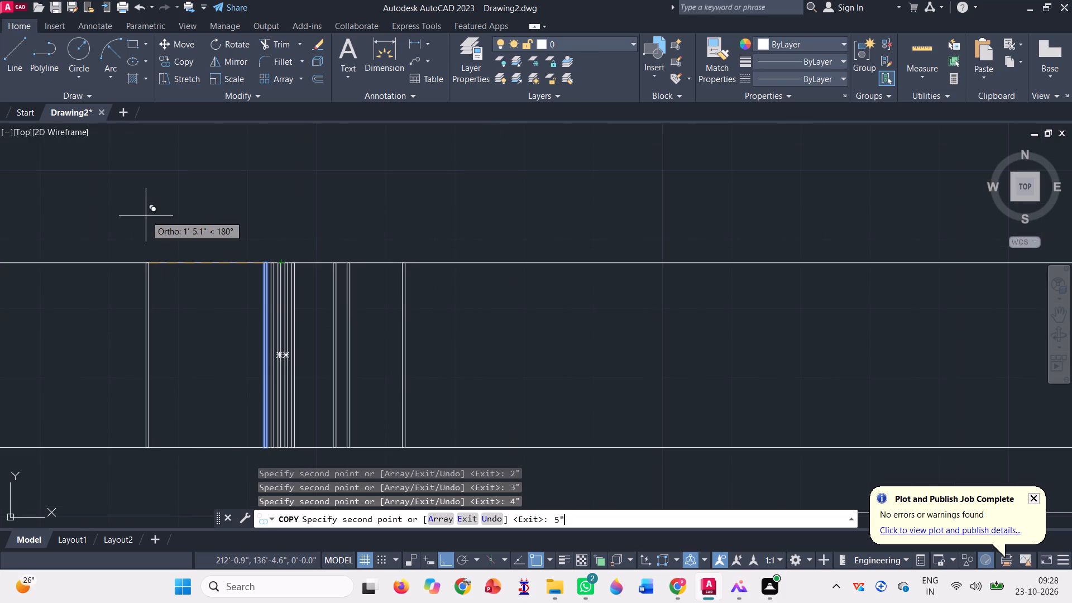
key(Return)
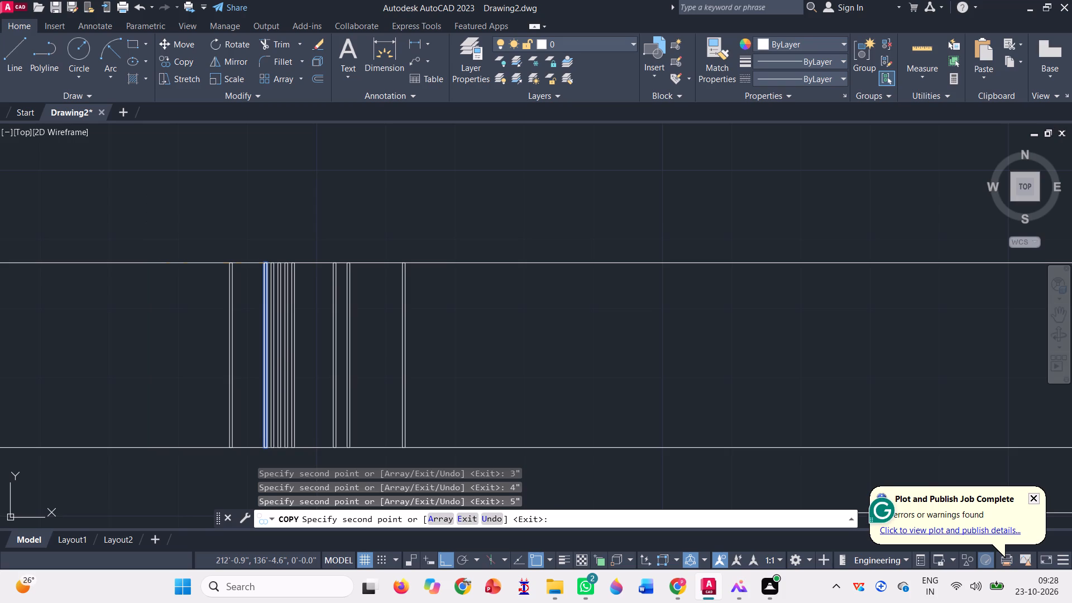
Copy the thin rectangle to the right along the band at distances of 5", 6", 7", 8" and 9".
text(5')
key(Return)
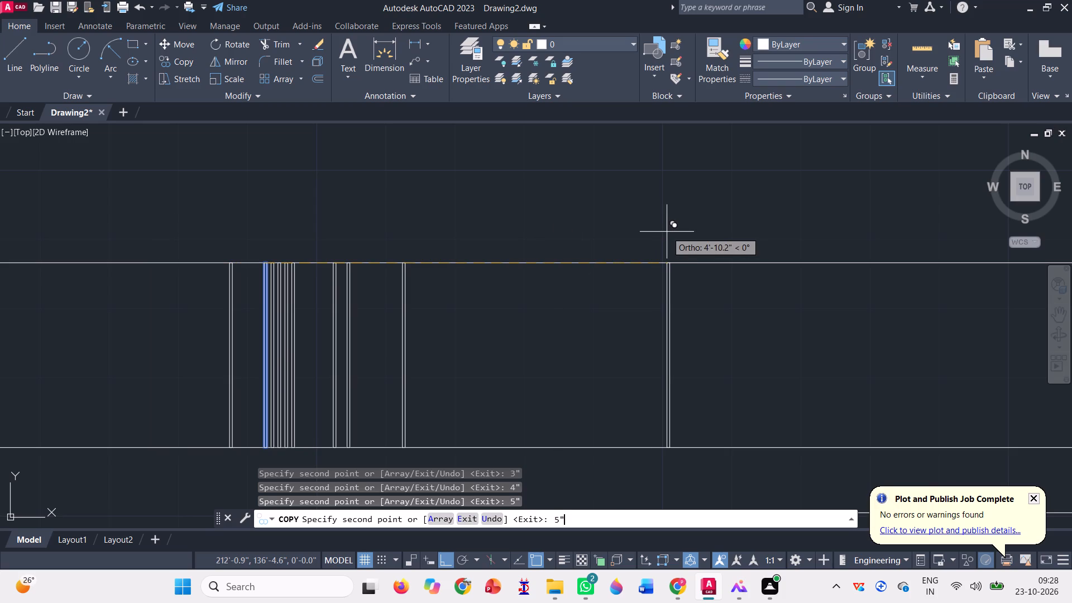
text(6")
key(Return)
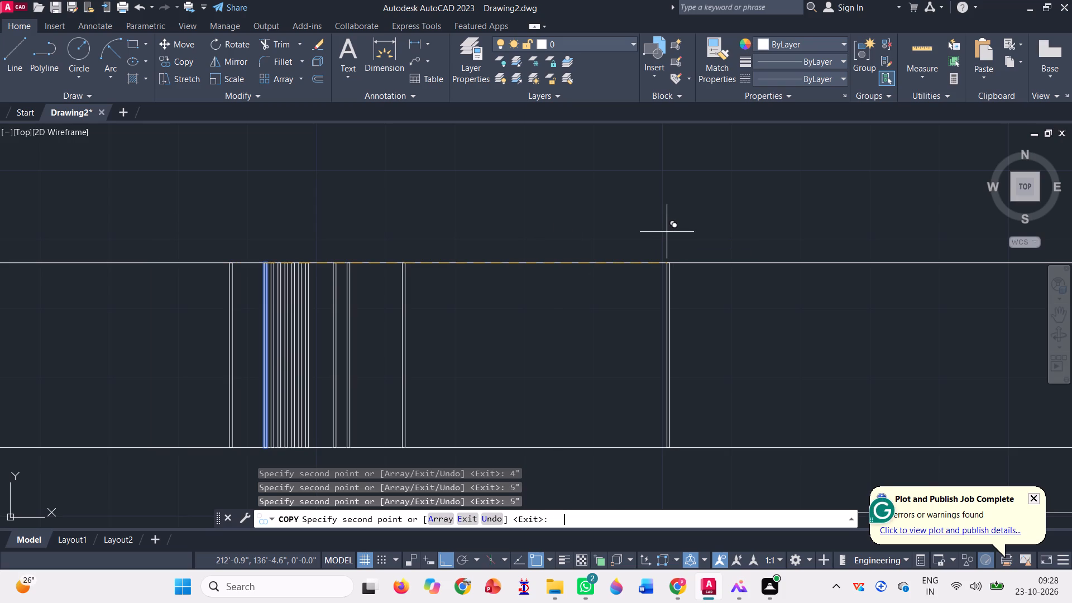
text(7")
key(Return)
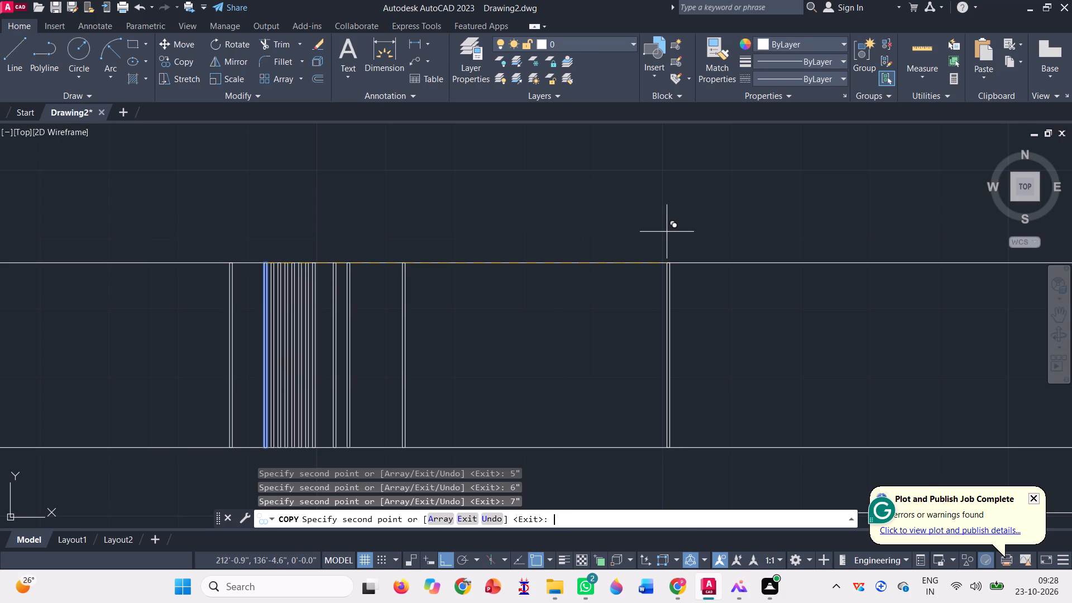
text(8")
key(Return)
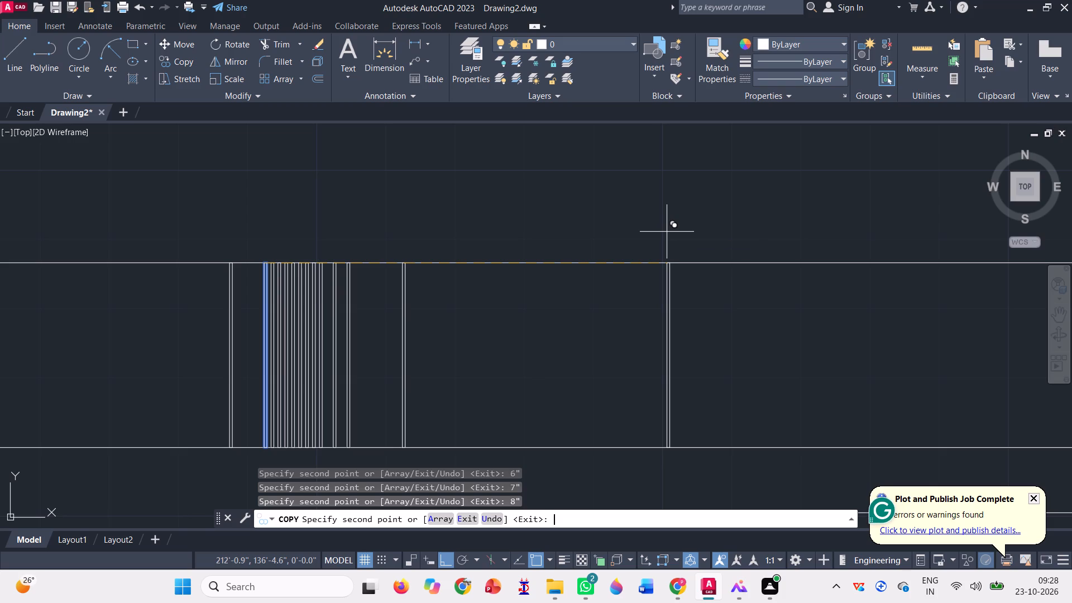
text(9")
key(Return)
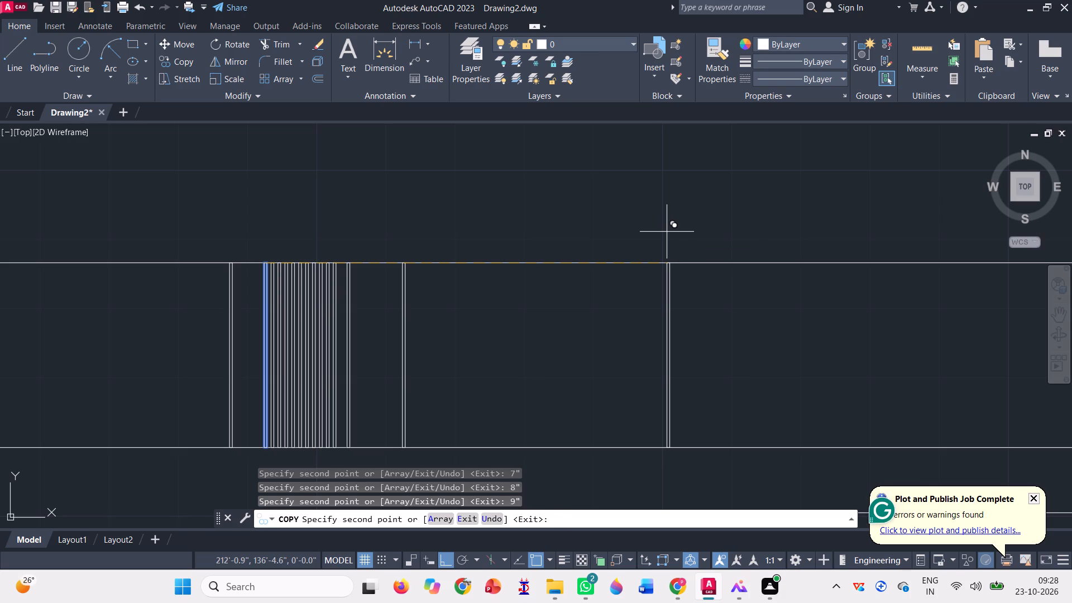
Add copies of the thin rectangle to the right at distances of 11", 13", 14", 15", 16" and 17".
text(11")
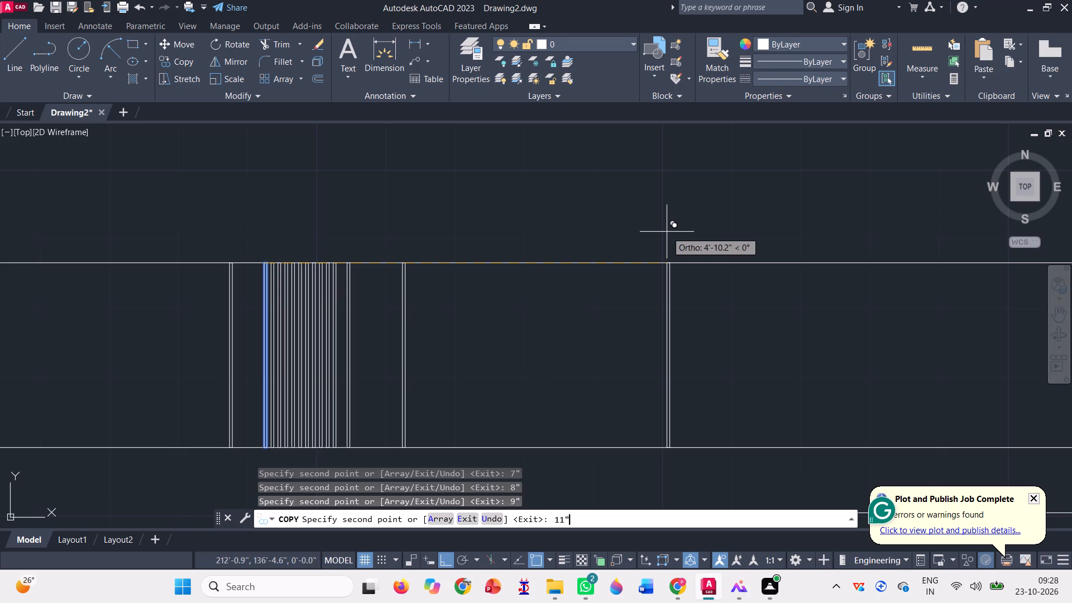
key(Return)
key(1)
text(3")
key(Return)
text(14")
key(Return)
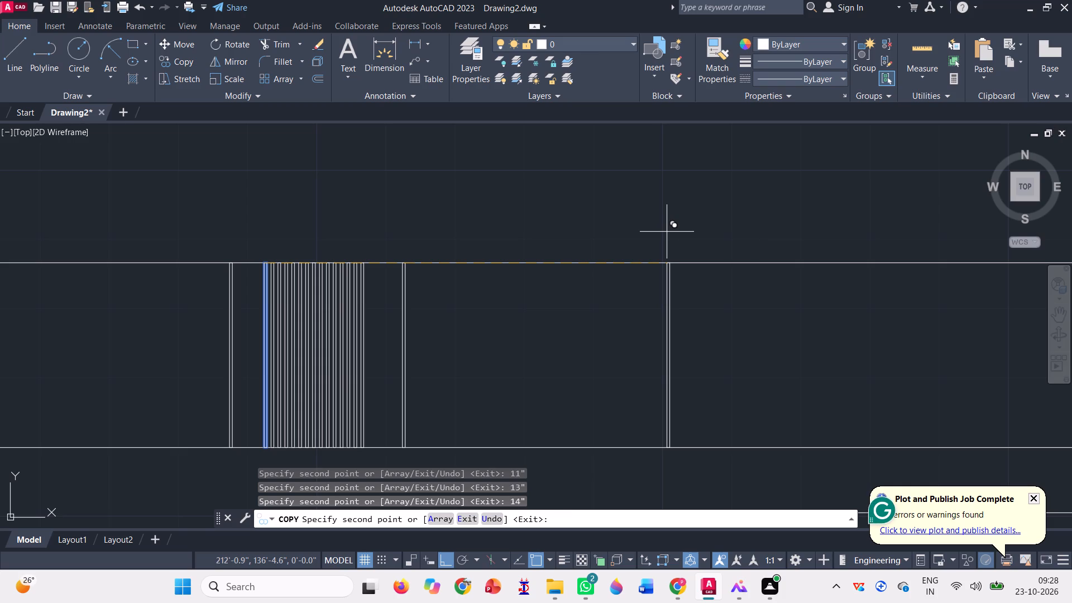
text(15")
key(Return)
text(16")
key(Return)
text(17")
key(Return)
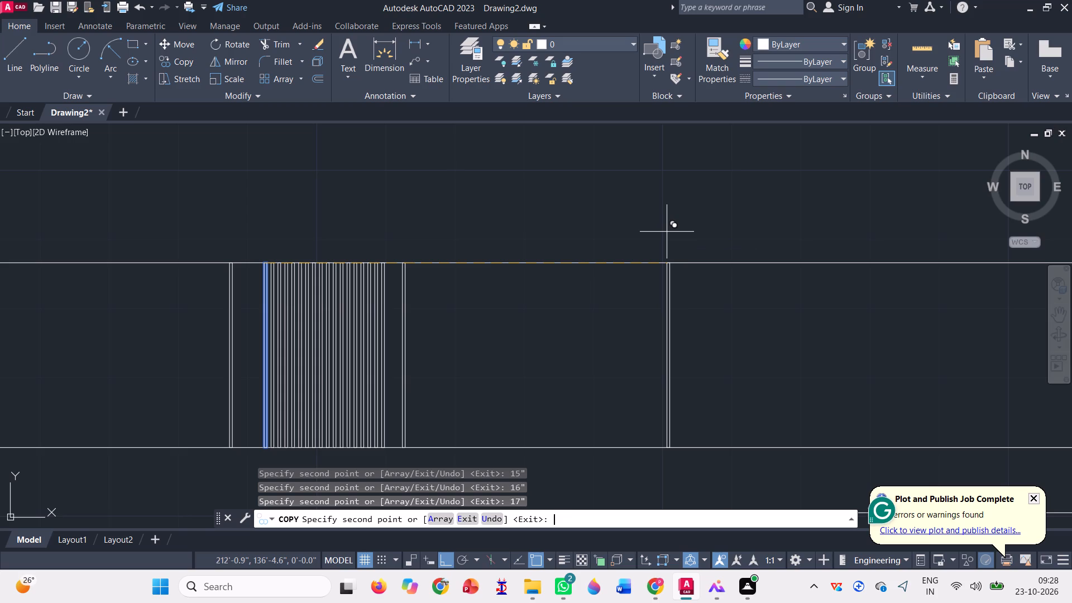
Add copies of the thin rectangle to the right at 18", 19" and 21", and finish copying.
text(18")
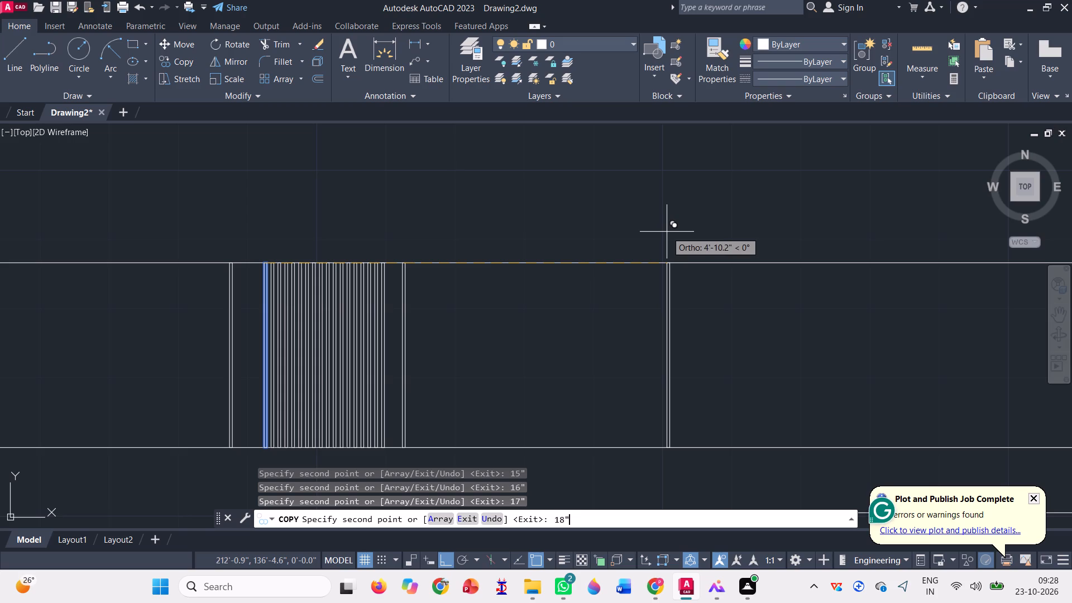
key(Return)
key(0)
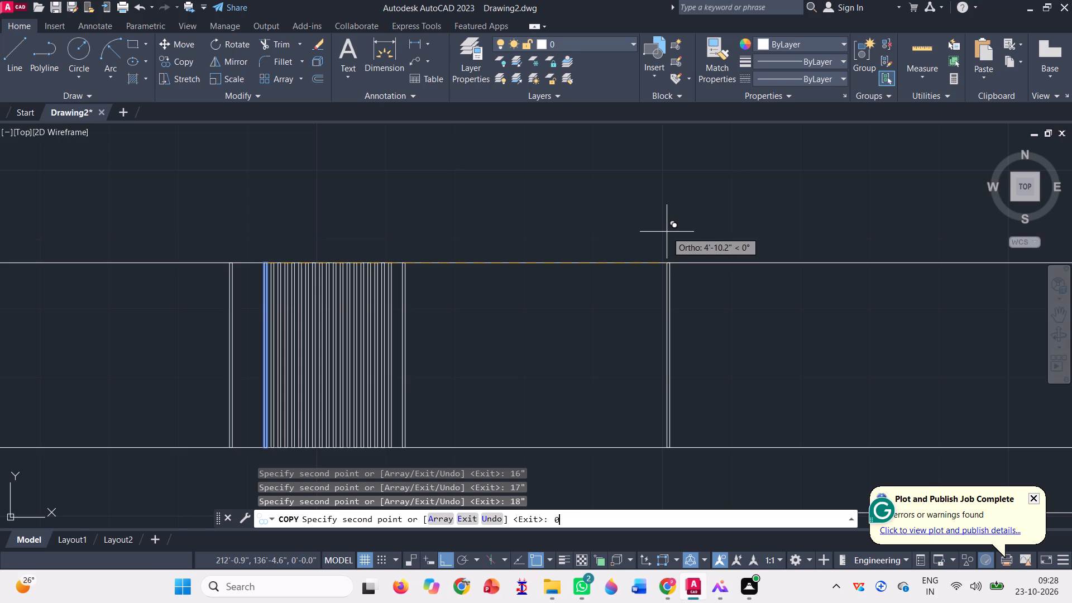
key(BackSpace)
text(19")
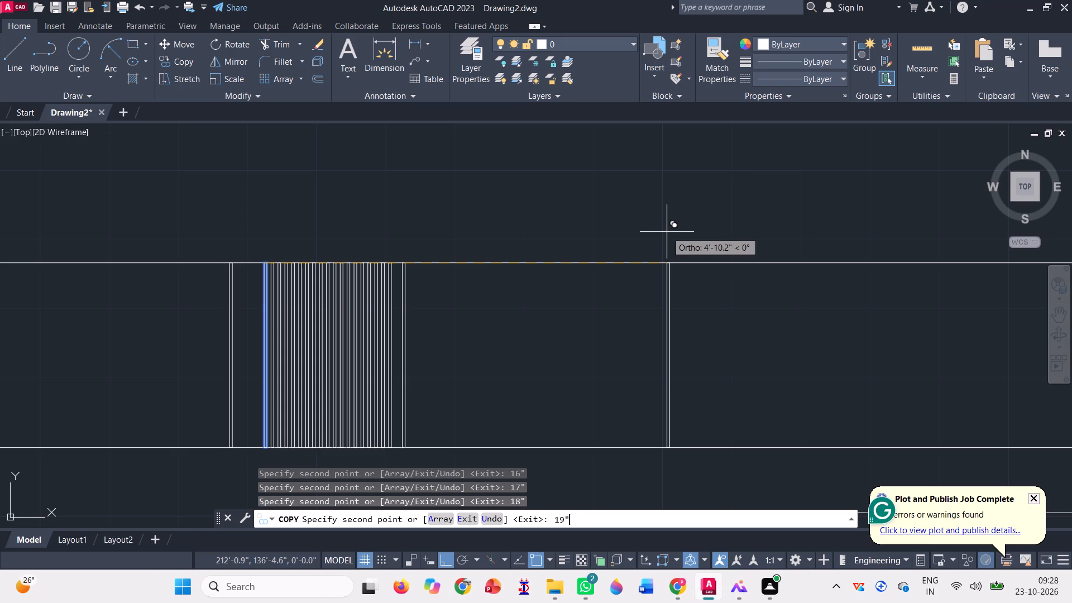
key(Return)
key(1)
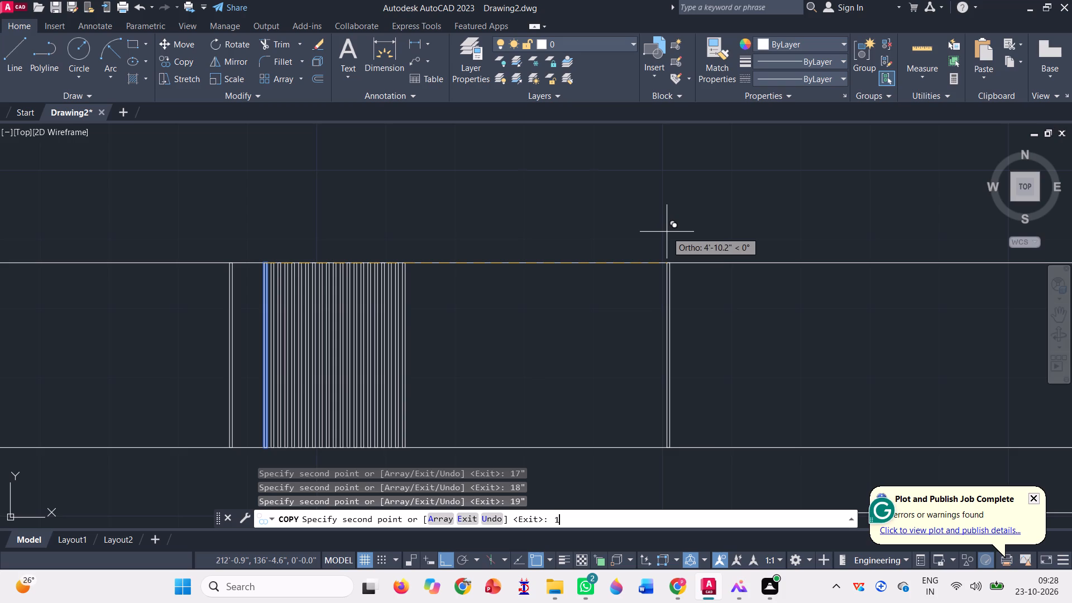
key(BackSpace)
text(21")
key(Return)
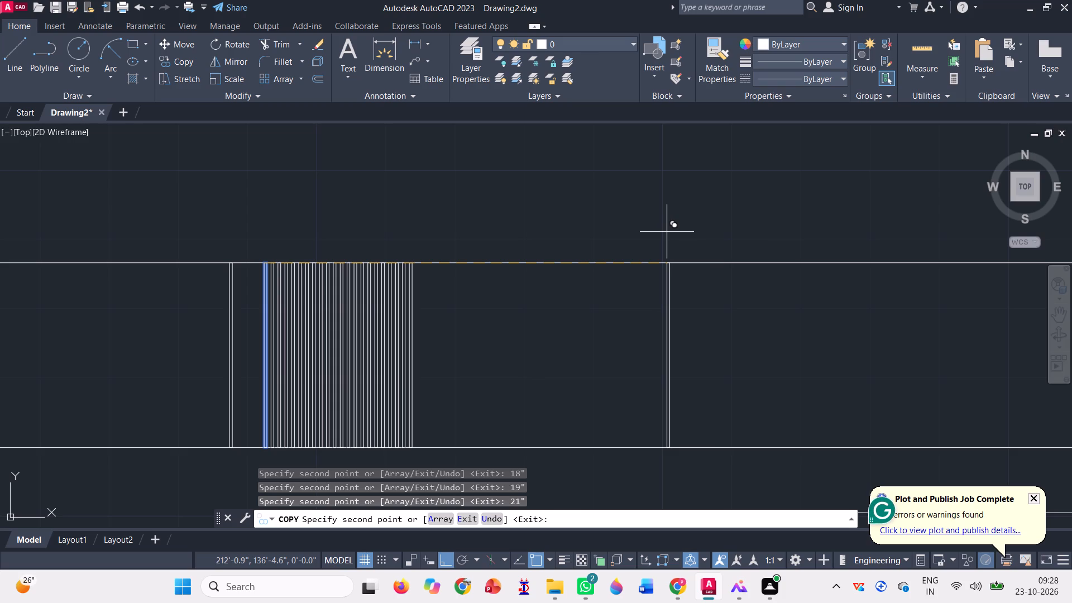
key(space)
Erase the stray thin rectangle standing to the left of the slat group.
scroll(442, 219, down, 1)
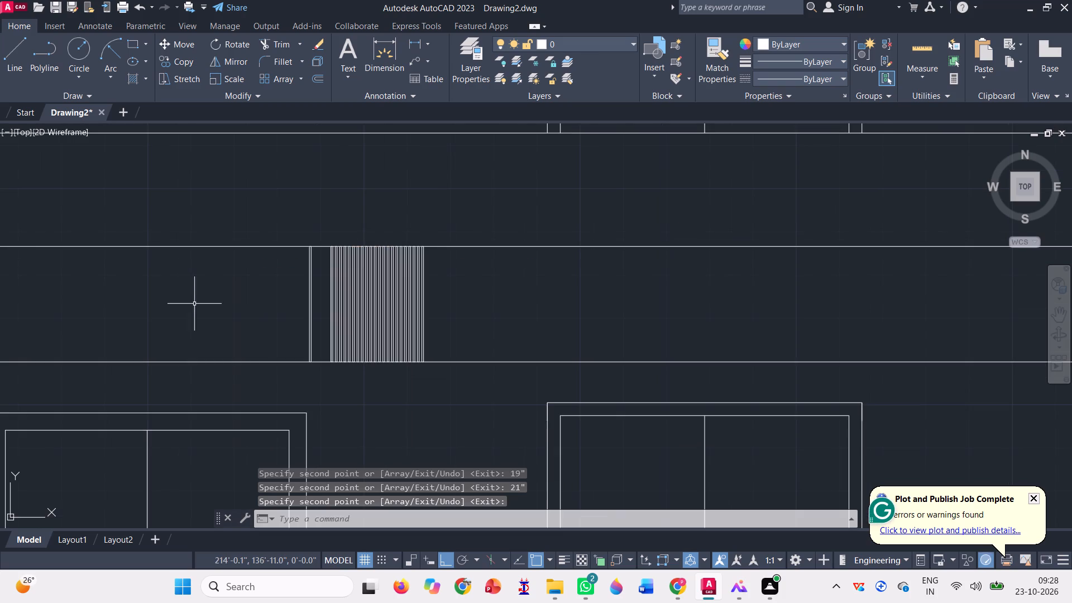
click(313, 291)
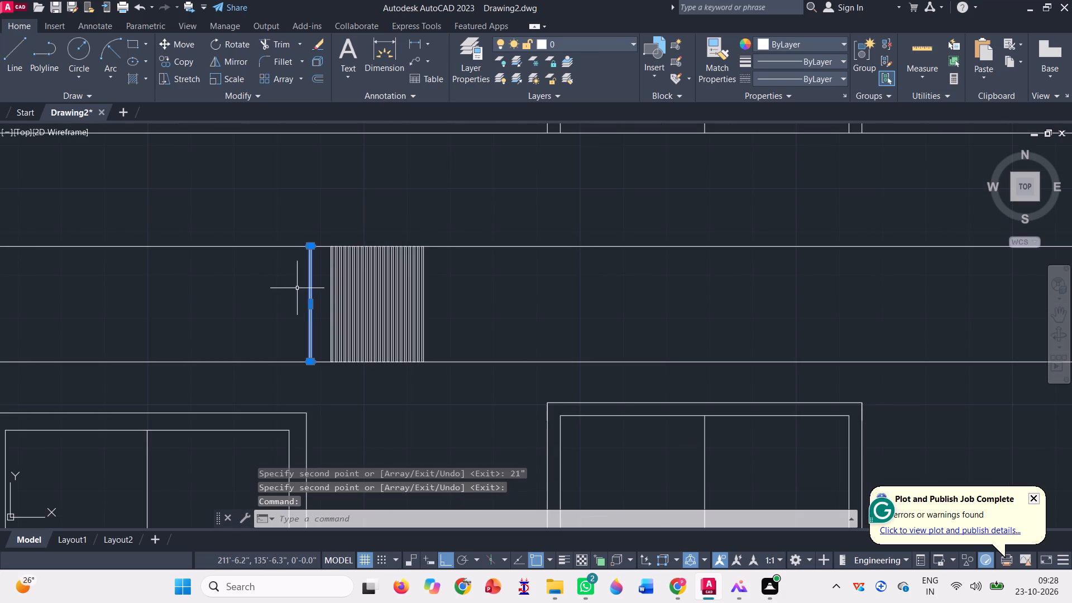
key(Delete)
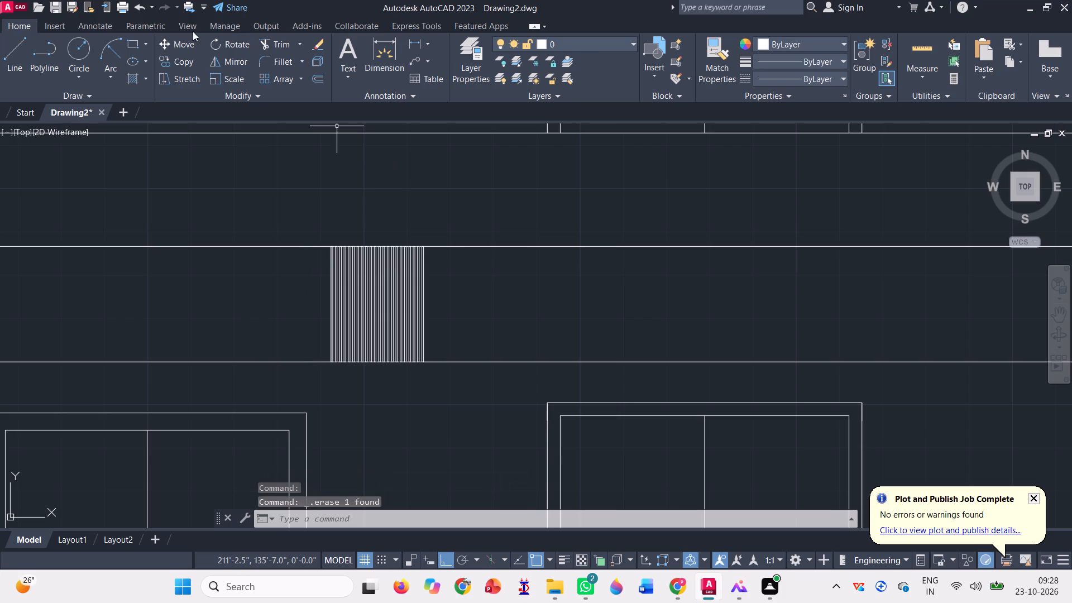
Copy the whole slat group from its upper-left corner to the top of its last slat, extending the row rightward.
click(172, 62)
scroll(345, 287, up, 3)
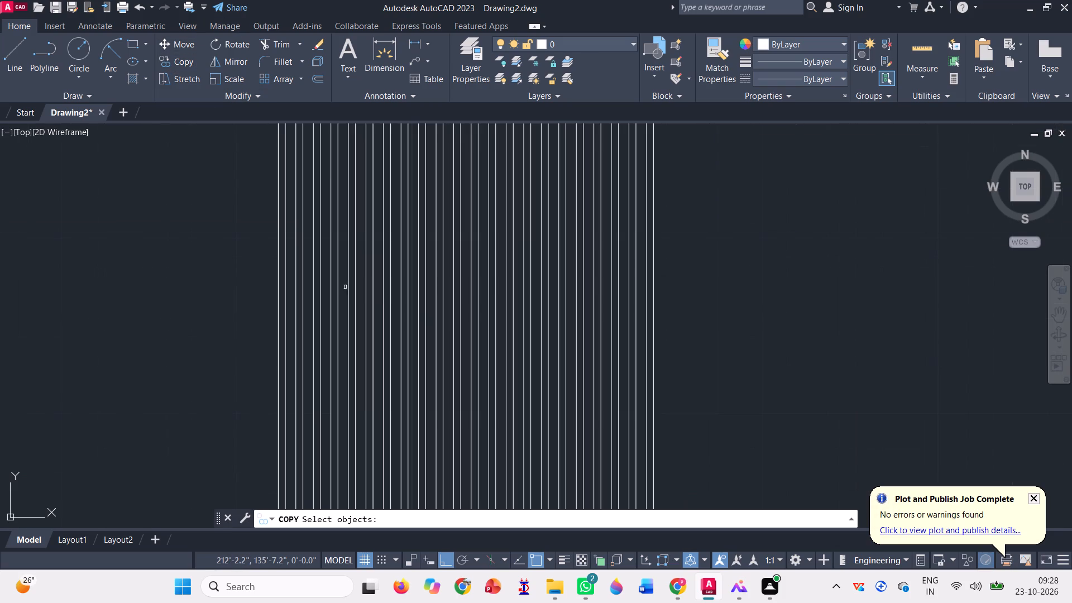
click(703, 358)
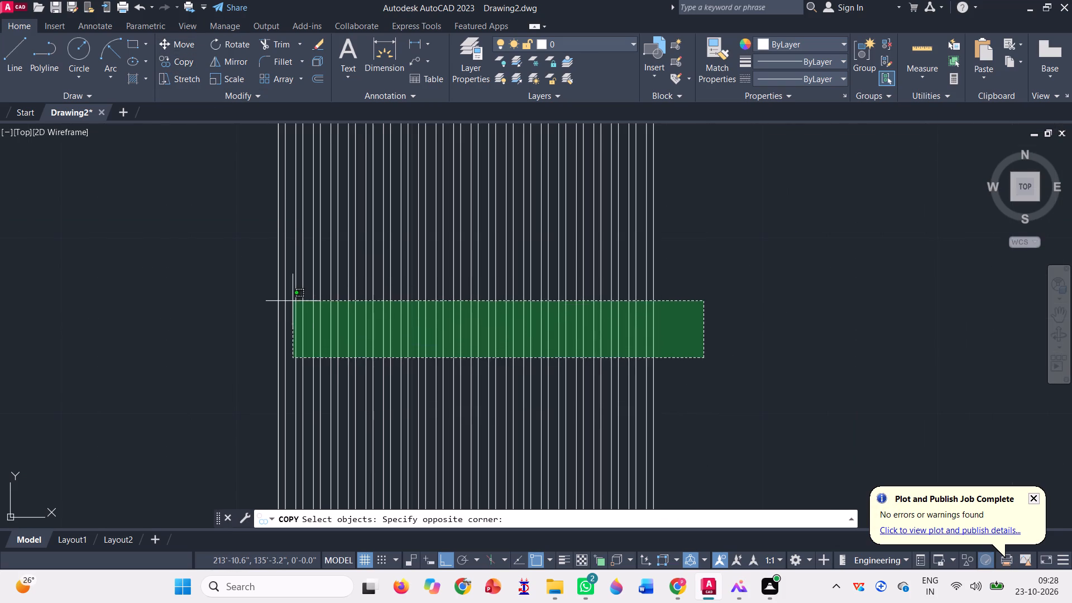
click(284, 298)
scroll(334, 294, down, 2)
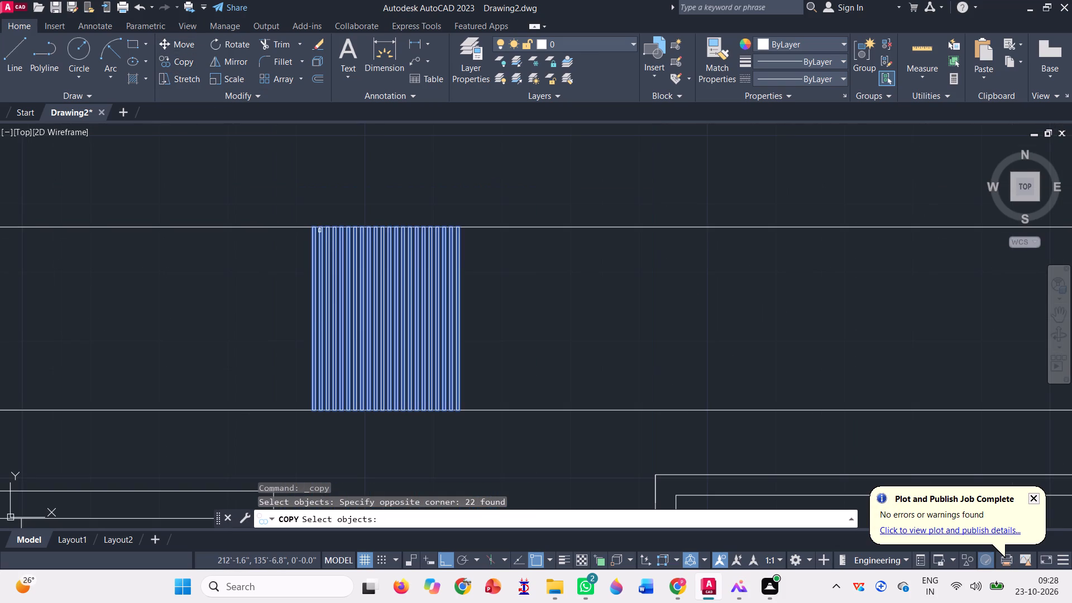
key(space)
scroll(311, 228, up, 3)
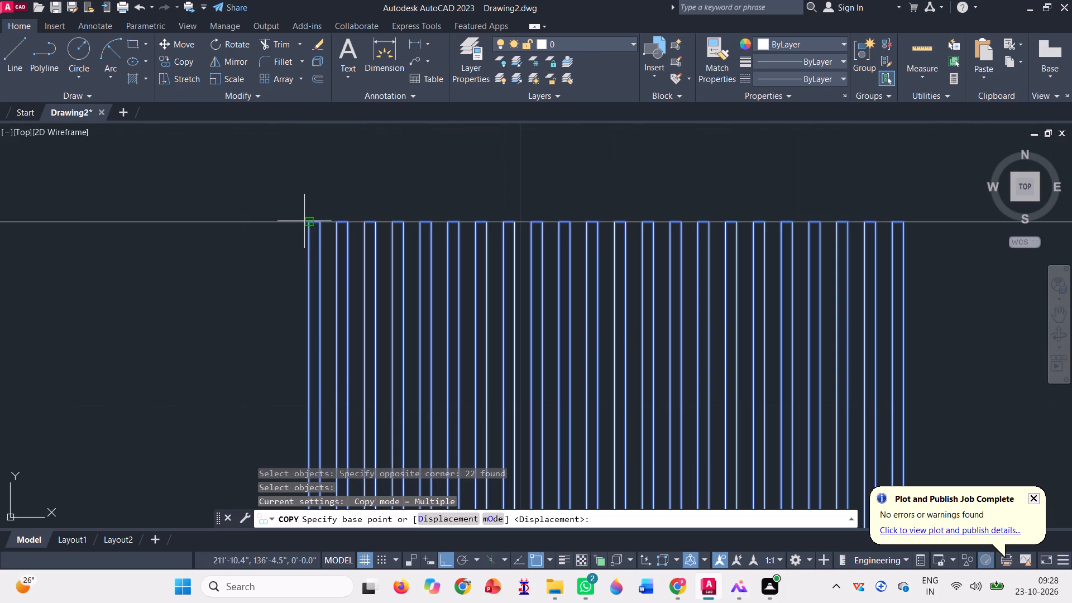
click(310, 221)
scroll(226, 219, down, 3)
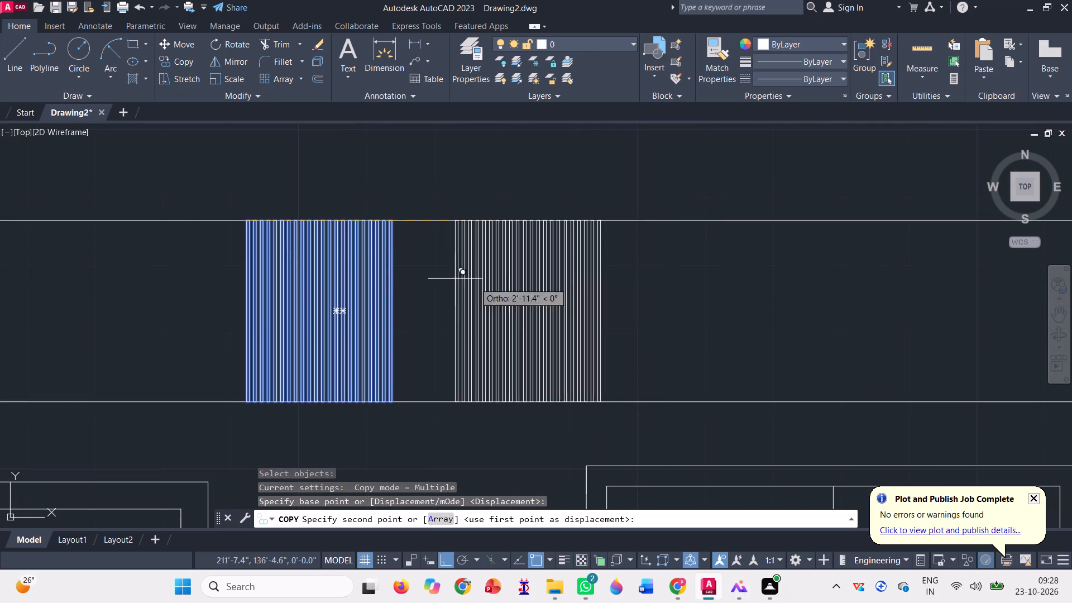
scroll(404, 232, up, 3)
click(339, 180)
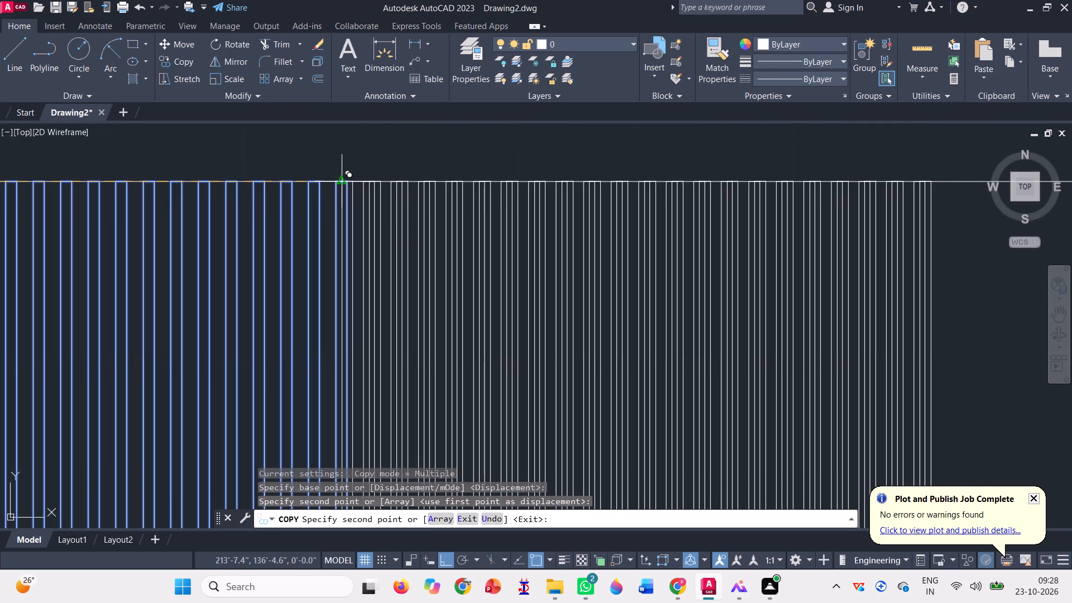
Place a second copy of the slat group at the top of the first copy's last slat.
scroll(339, 180, down, 2)
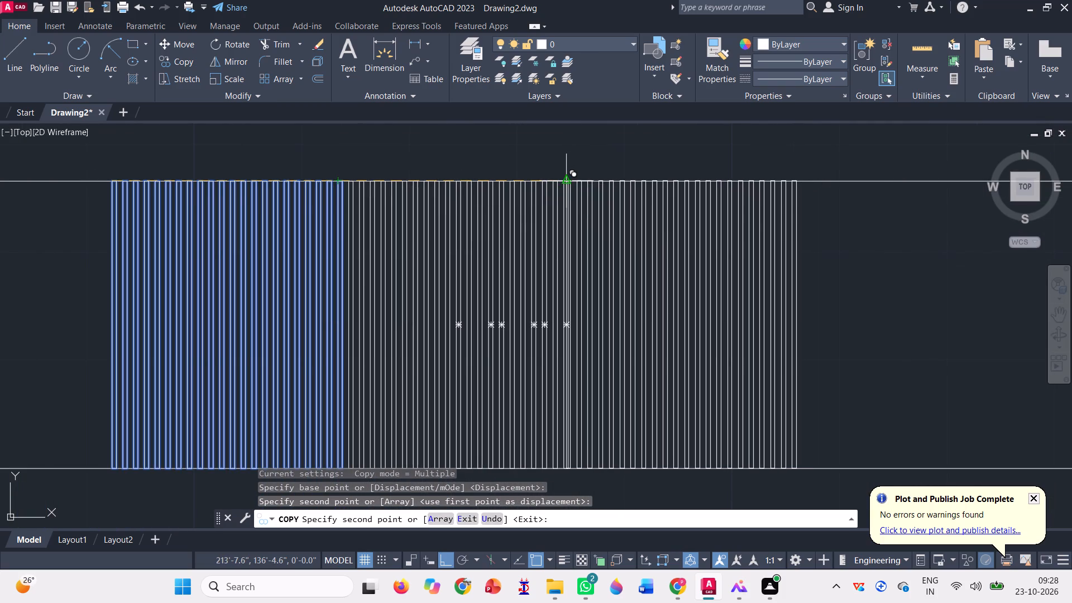
scroll(567, 179, up, 4)
click(566, 192)
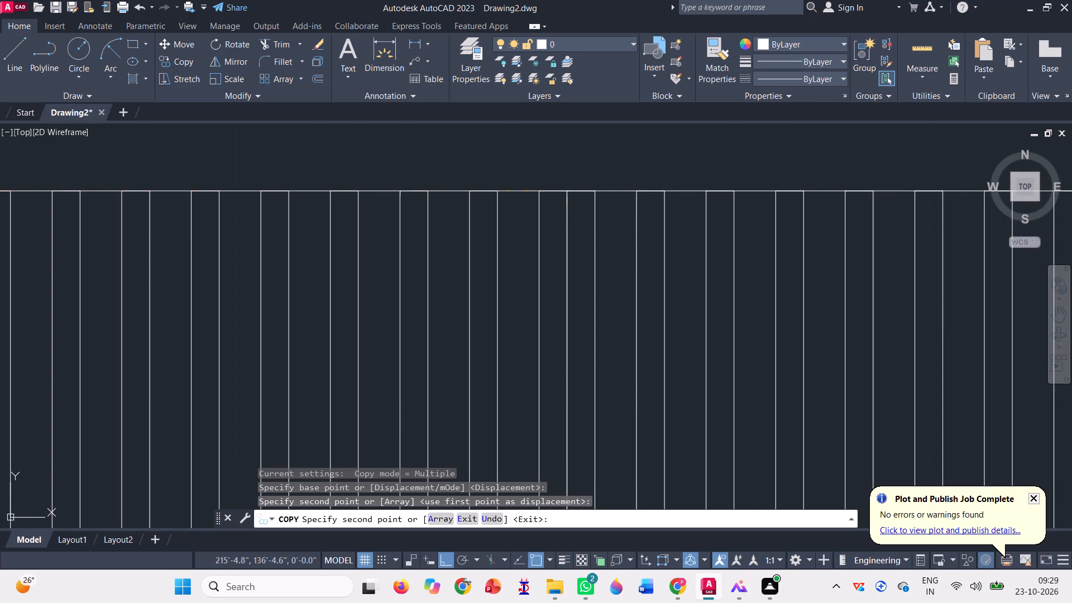
Extend the slat row with three more copies of the slat group, each placed at the top of the row's last slat.
scroll(383, 154, down, 3)
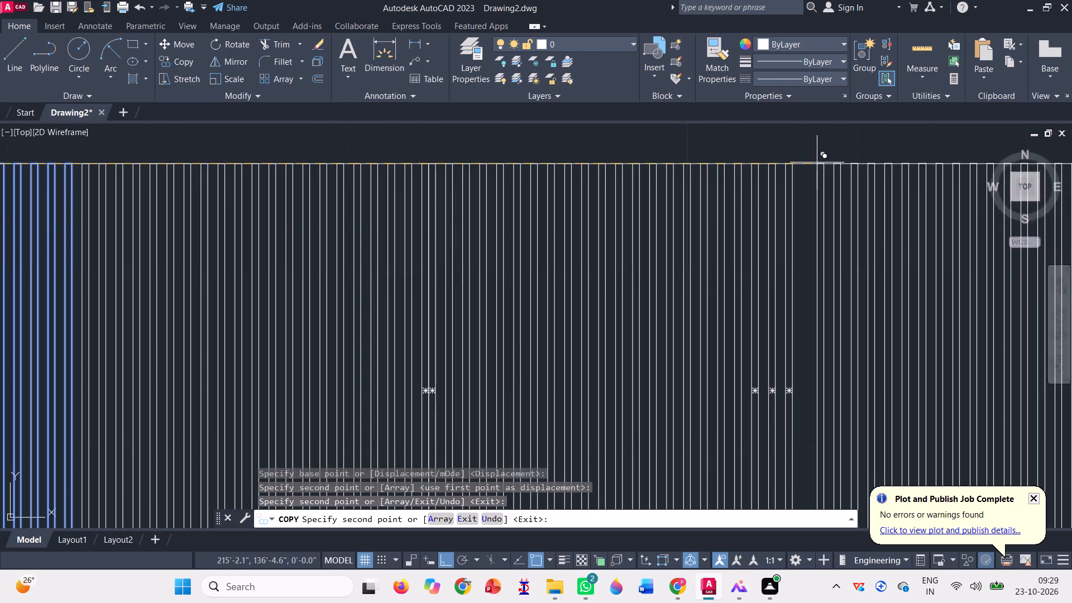
scroll(808, 161, up, 3)
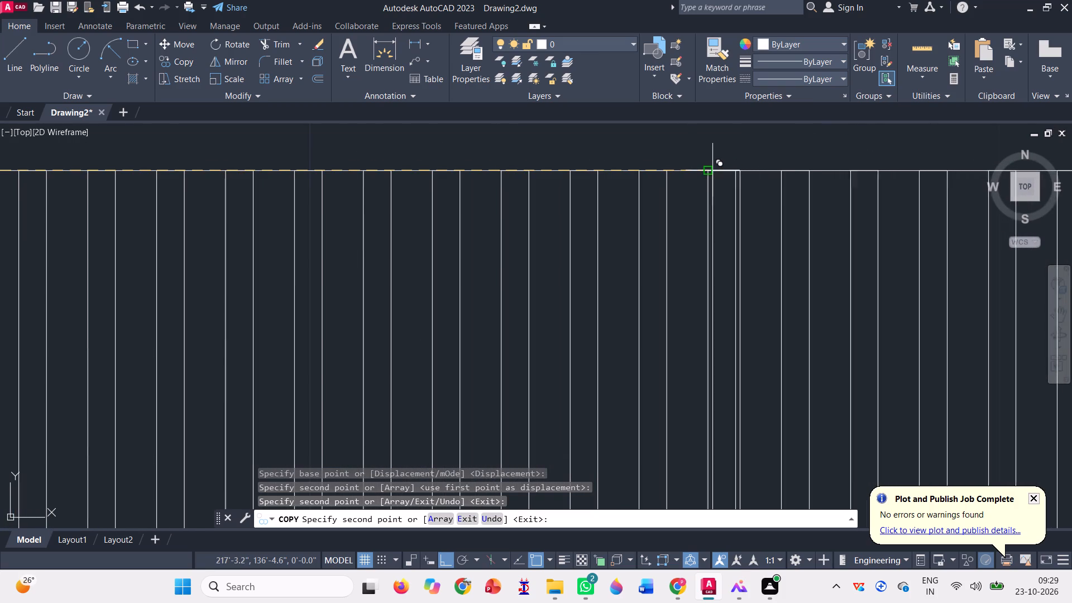
click(711, 168)
scroll(340, 119, down, 7)
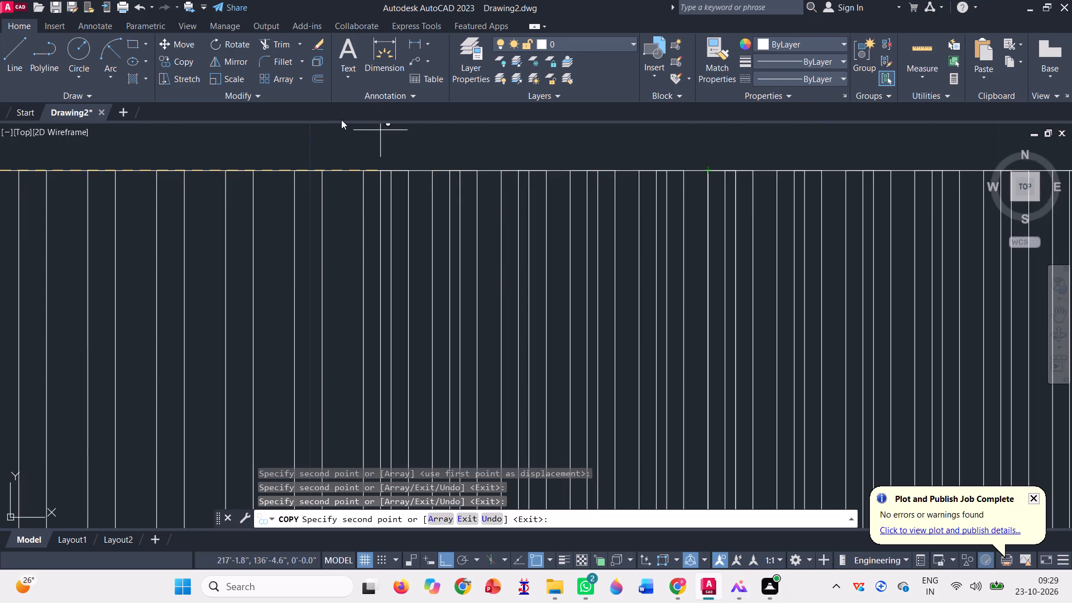
scroll(435, 255, down, 3)
scroll(379, 229, down, 2)
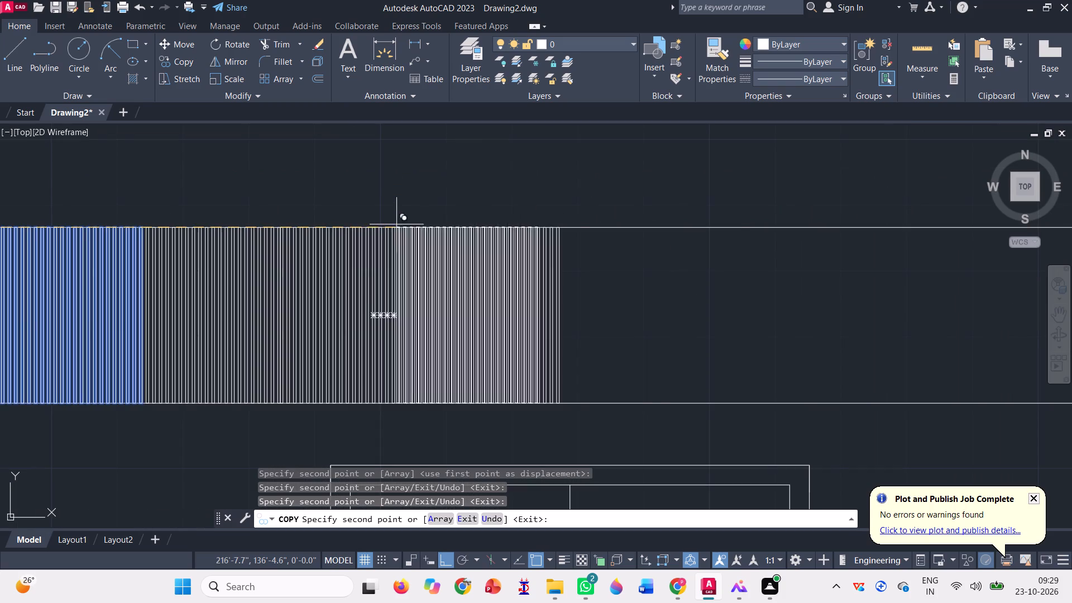
scroll(580, 212, up, 3)
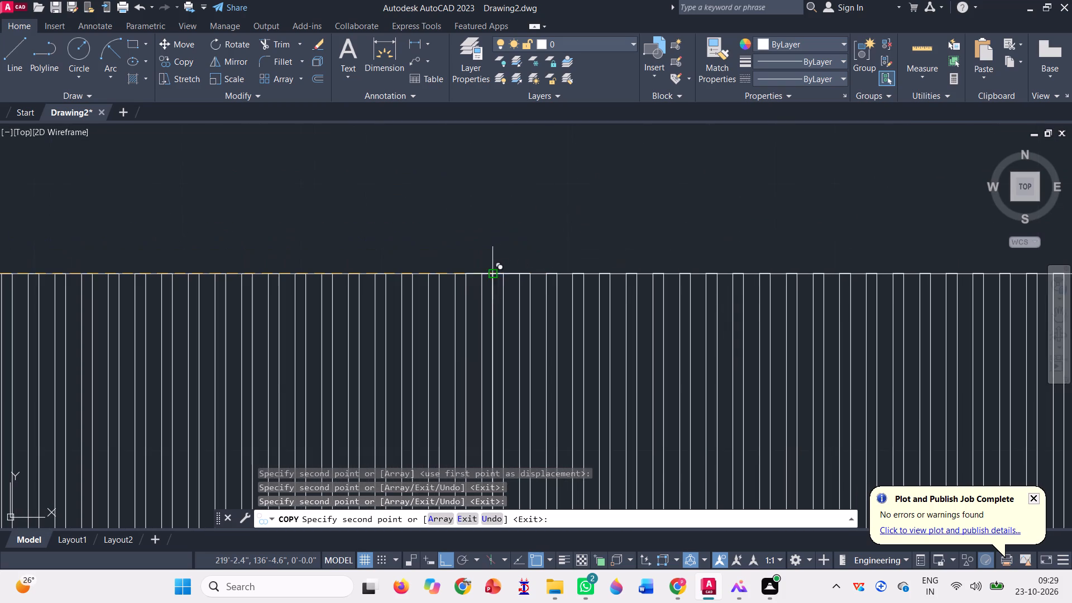
click(481, 276)
scroll(490, 219, down, 4)
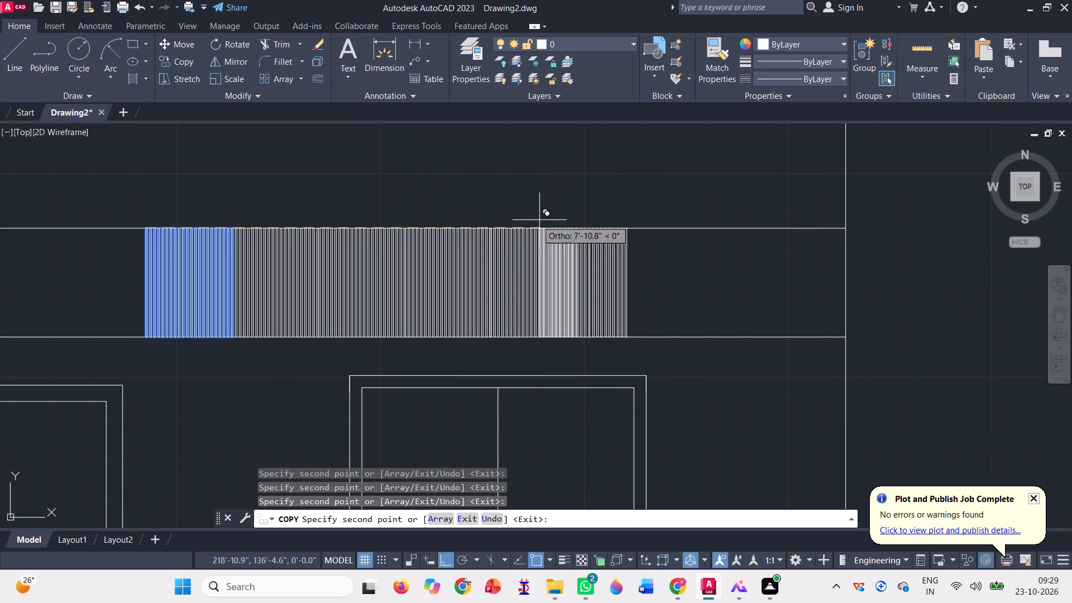
scroll(585, 229, up, 3)
scroll(534, 222, up, 3)
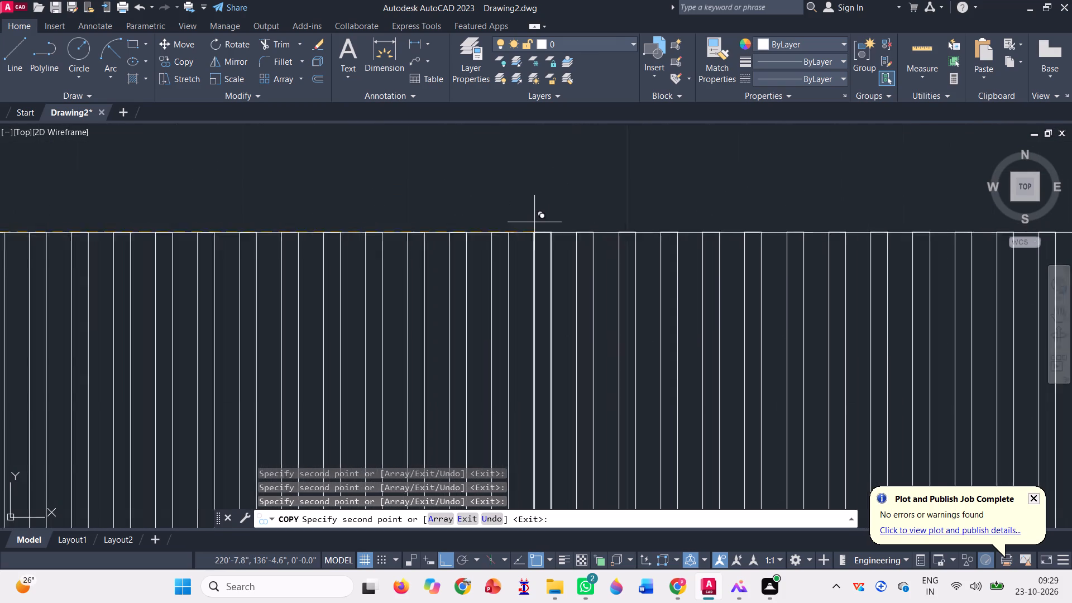
click(528, 242)
Place three further slat group copies end to end until the row runs past the building's right wall line, and finish copying.
scroll(441, 195, down, 5)
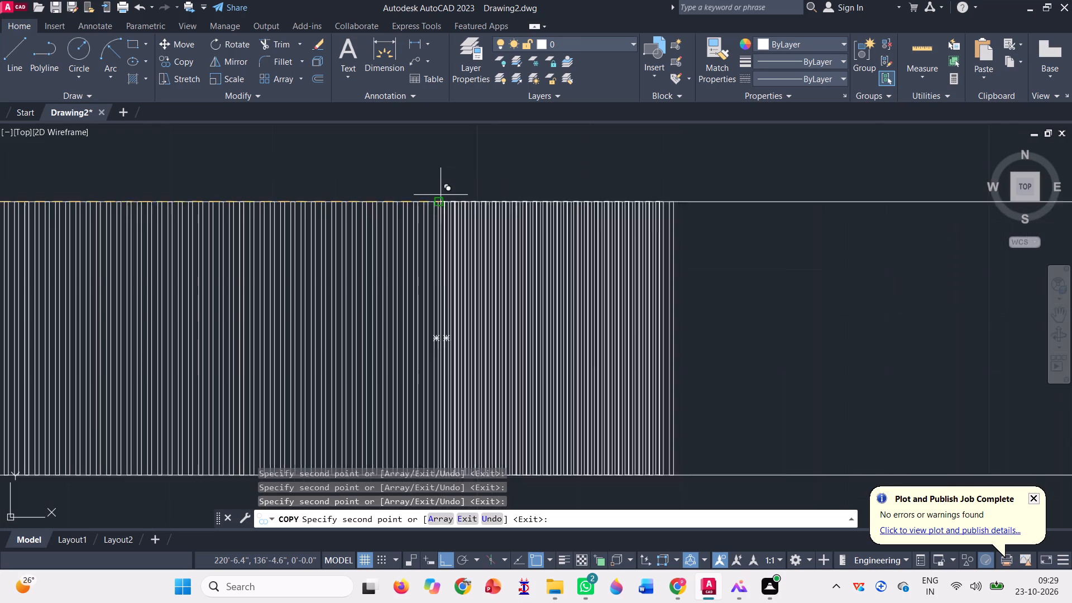
scroll(608, 194, up, 4)
scroll(509, 208, up, 3)
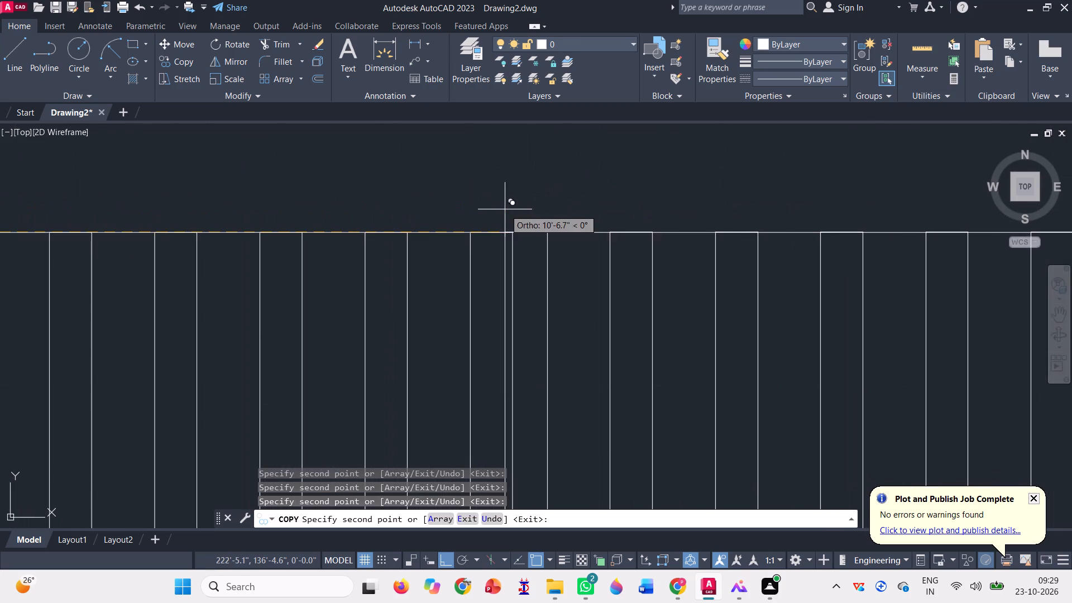
click(471, 232)
scroll(519, 204, down, 4)
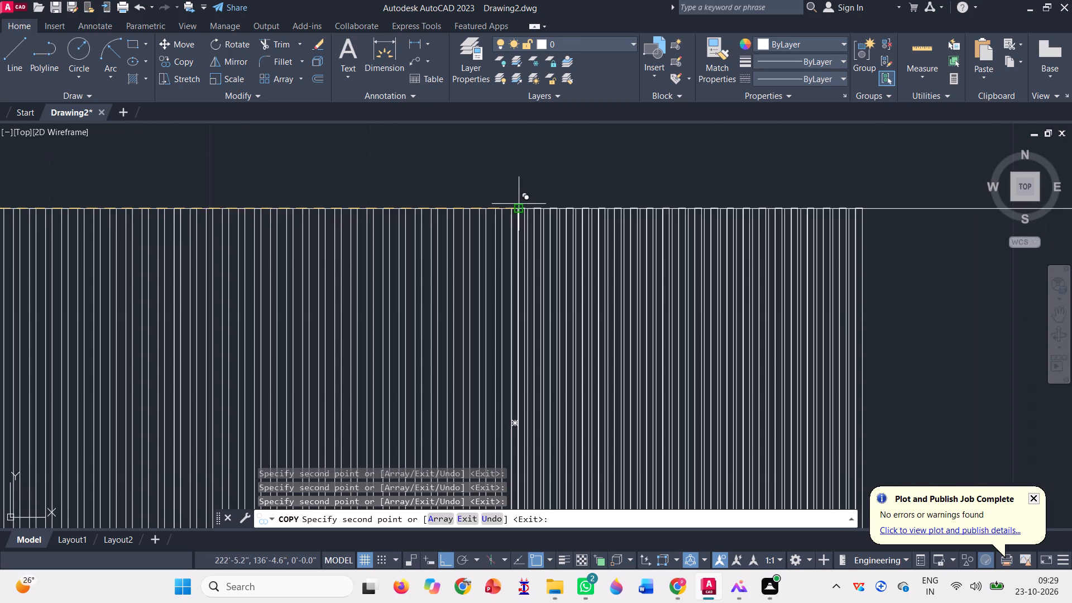
scroll(519, 204, down, 2)
scroll(655, 201, up, 4)
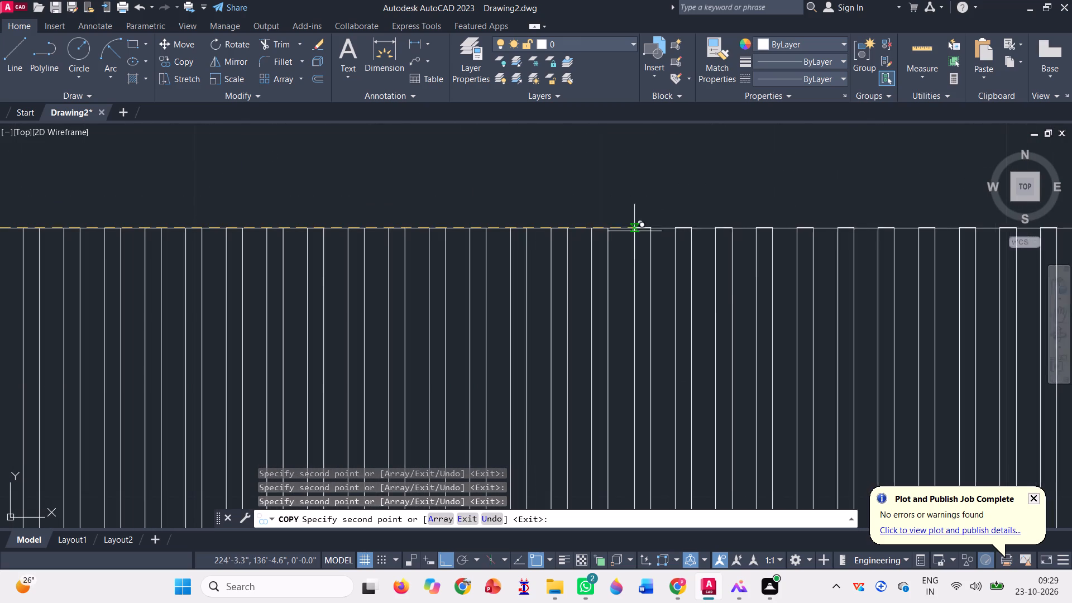
click(594, 227)
scroll(490, 222, down, 3)
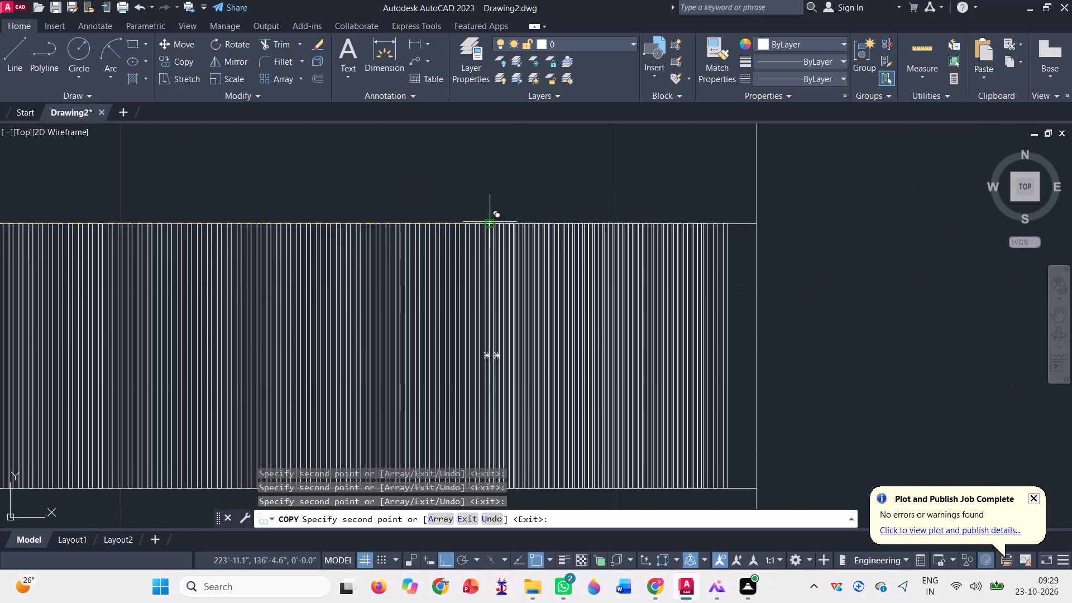
scroll(720, 226, up, 3)
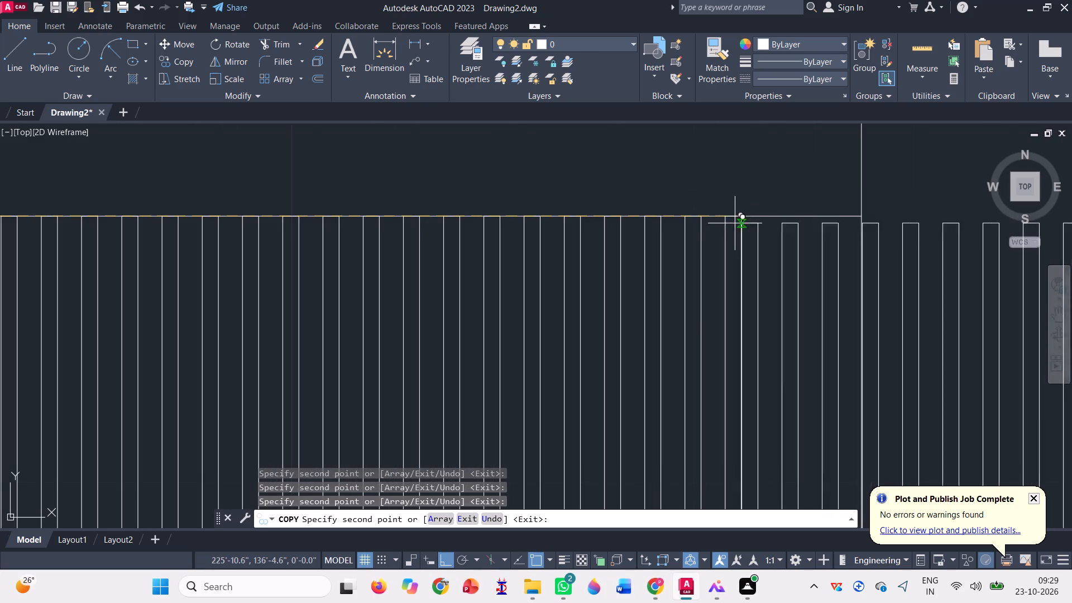
click(724, 216)
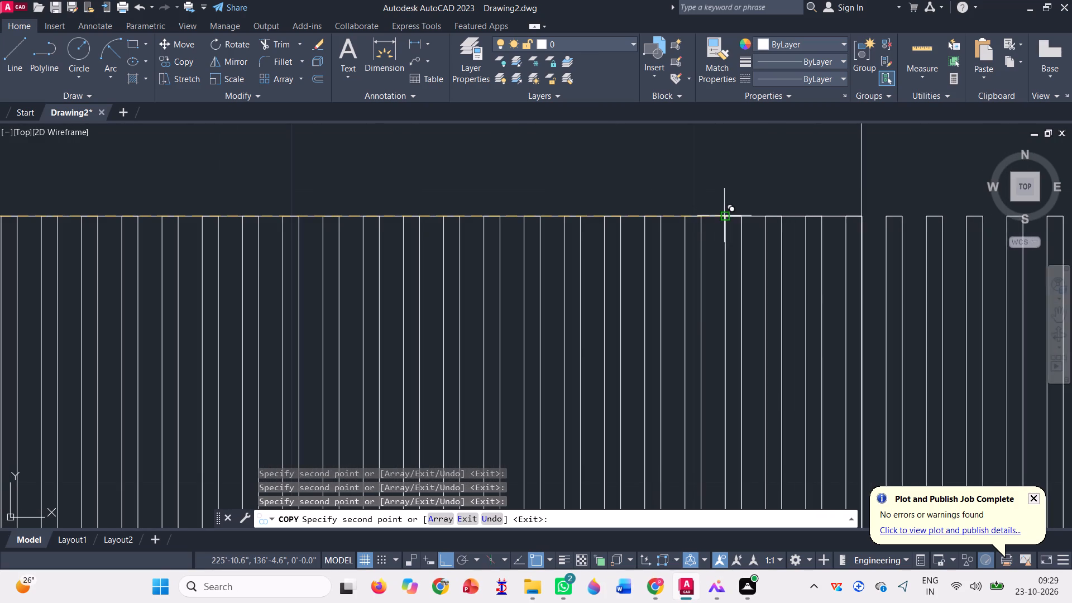
scroll(519, 189, down, 3)
key(space)
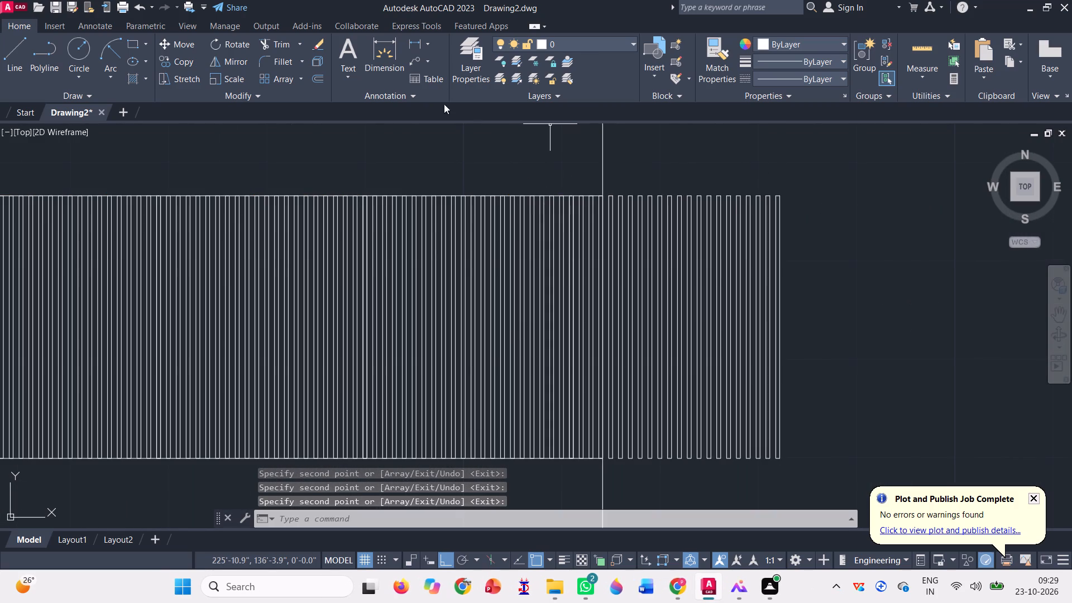
Trim away the sides of the slats projecting beyond the building's right wall line with a fence across them.
click(275, 44)
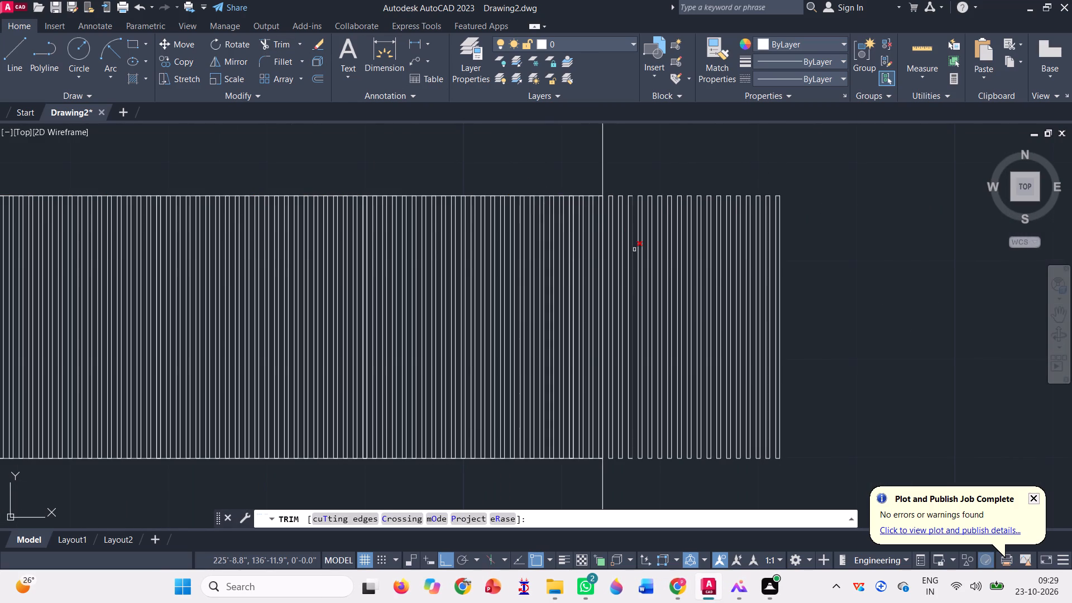
scroll(598, 223, up, 3)
click(626, 208)
scroll(626, 207, down, 2)
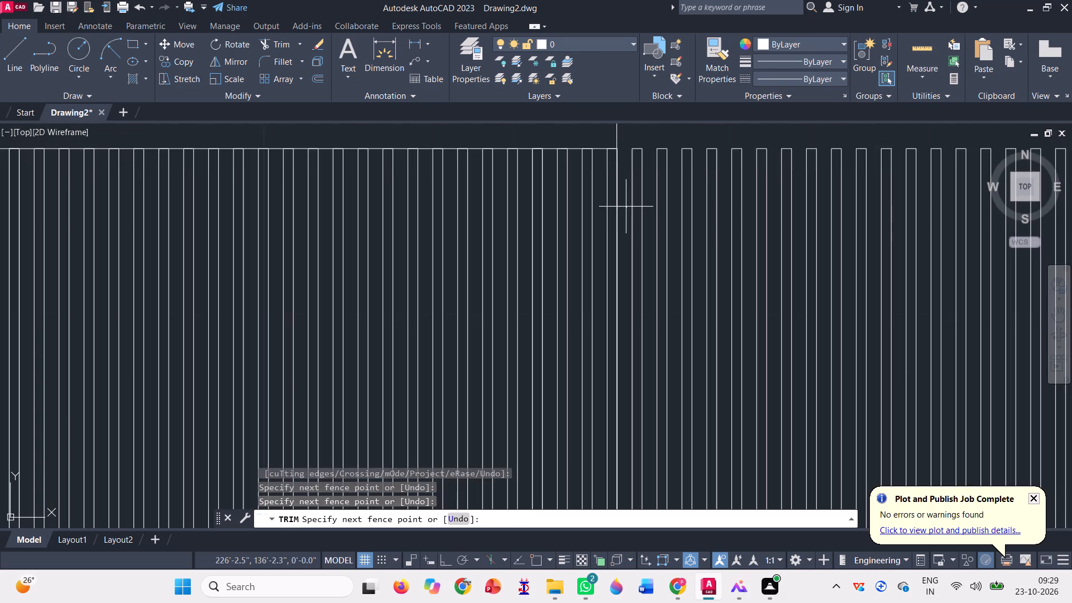
click(937, 261)
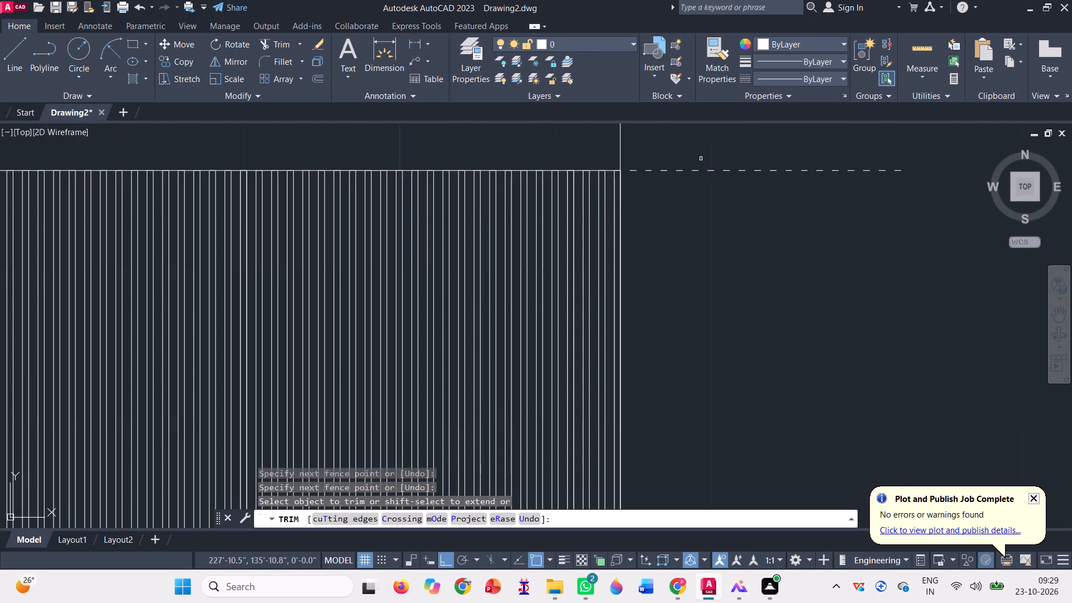
scroll(696, 154, down, 2)
key(Escape)
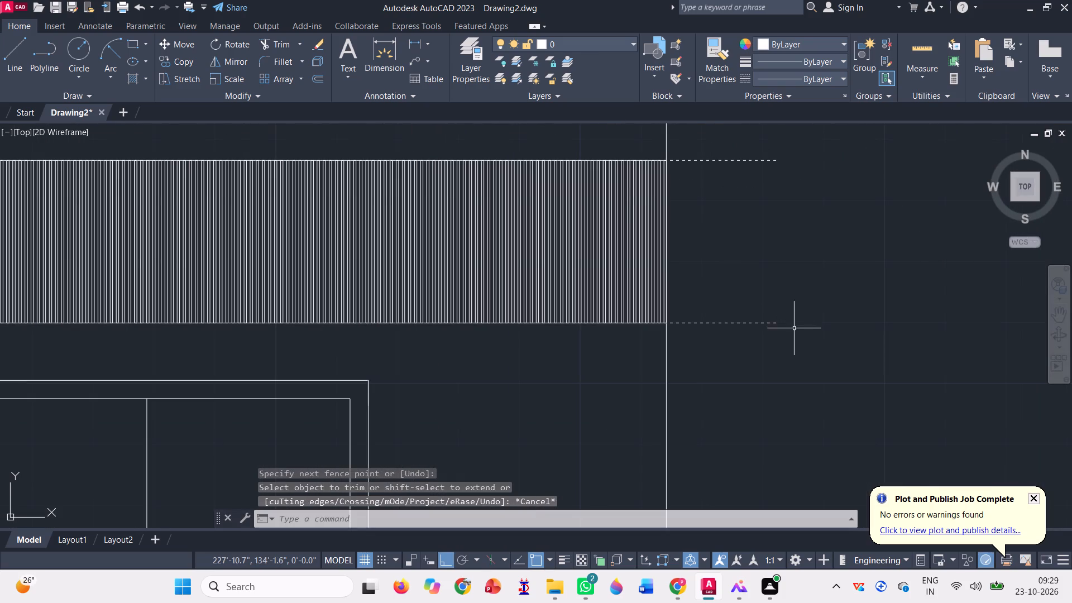
Erase the short top and bottom slat remnants left outside the building's right wall line.
click(795, 339)
scroll(689, 147, up, 2)
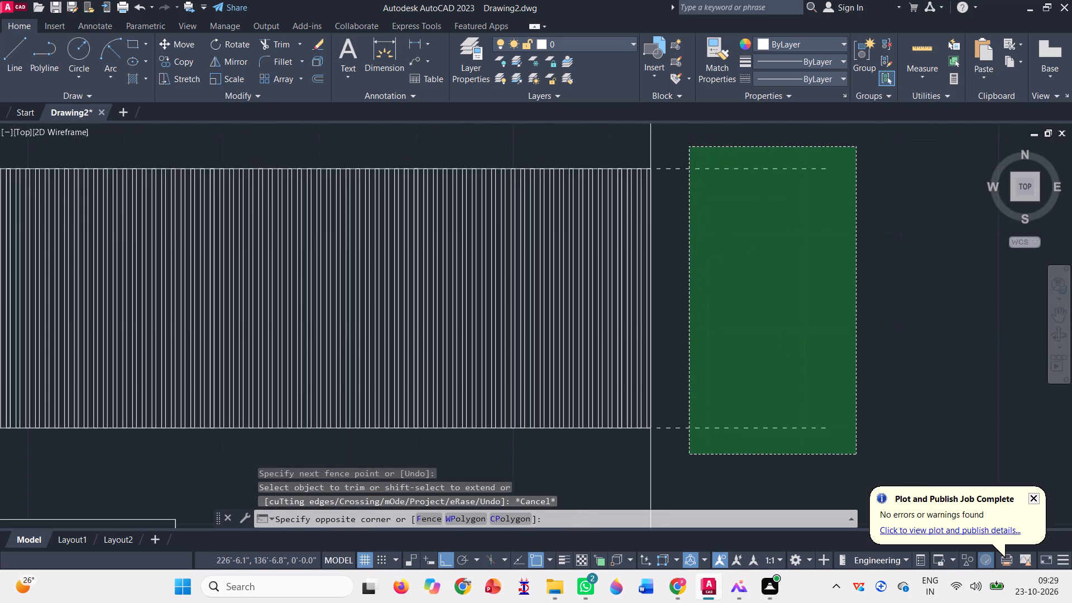
click(634, 169)
scroll(636, 170, down, 2)
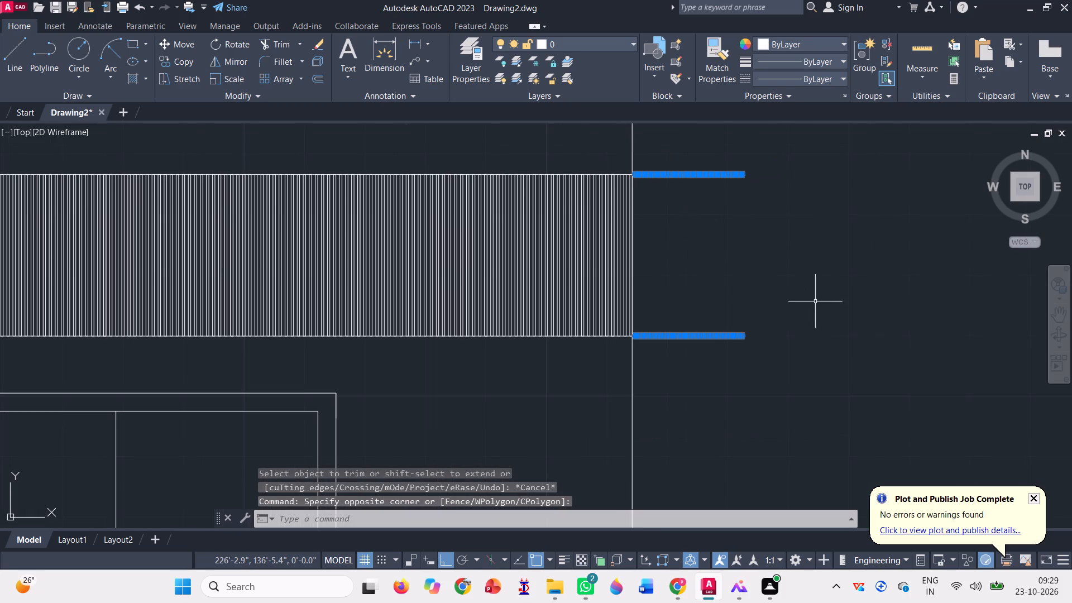
key(Delete)
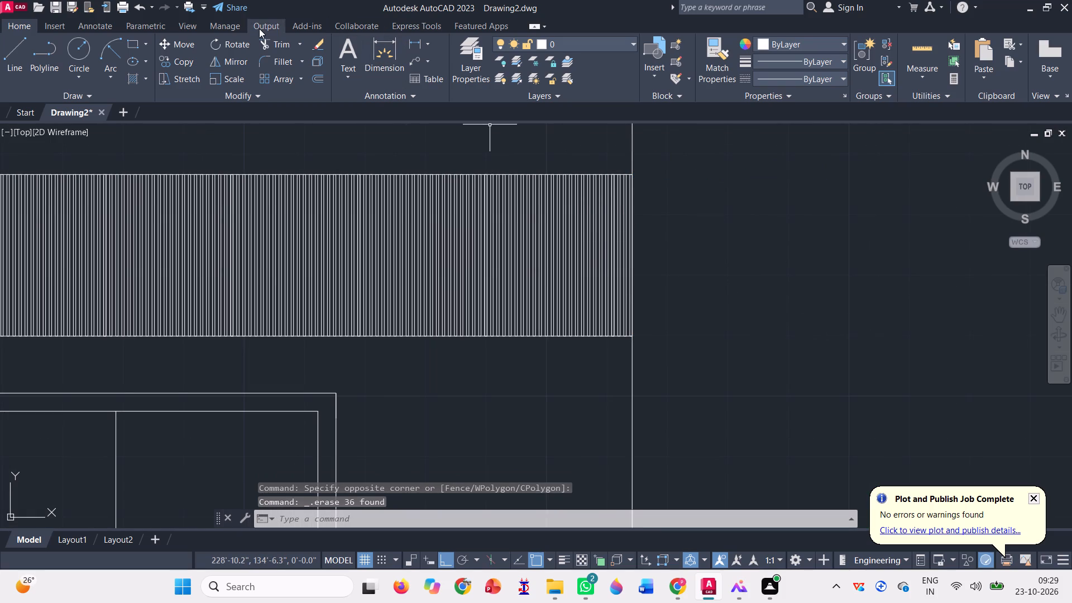
click(267, 40)
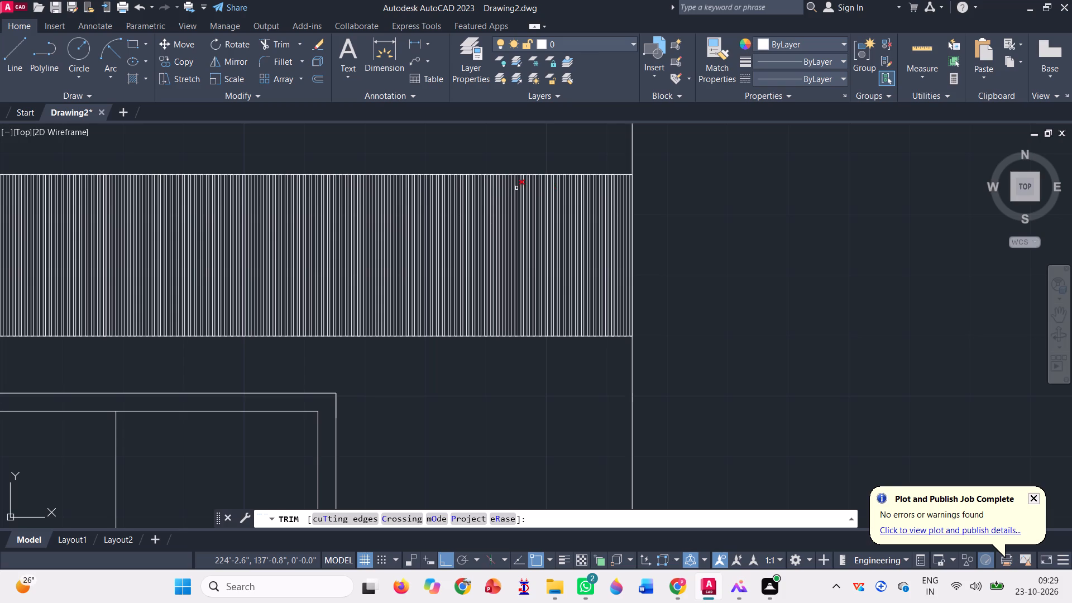
key(Escape)
Erase one doubled slat at the first seam between slat groups near the row's left end.
scroll(653, 216, down, 1)
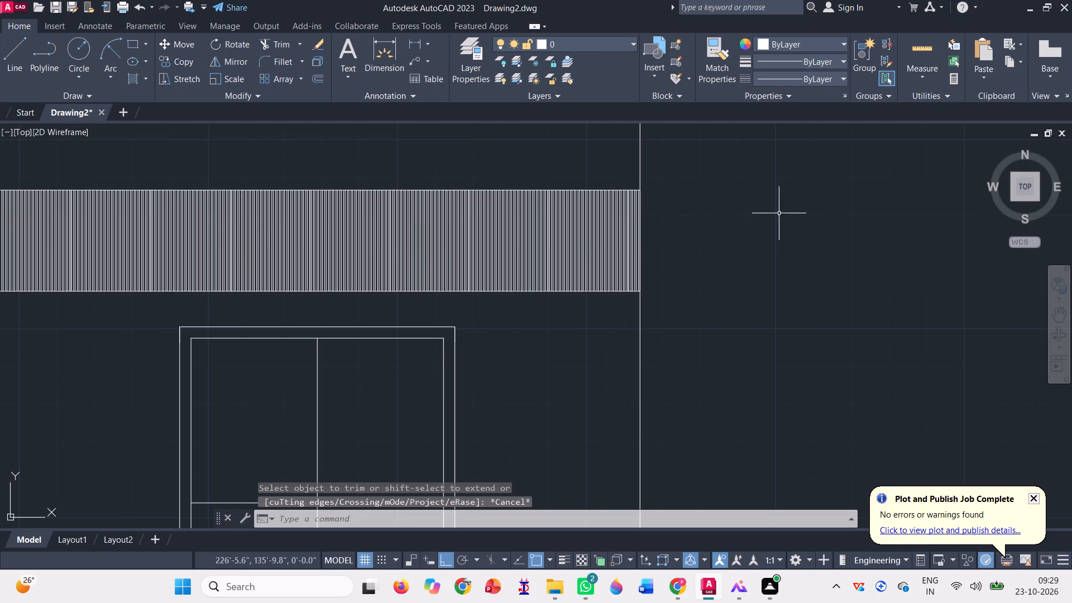
scroll(779, 213, down, 1)
scroll(319, 225, up, 3)
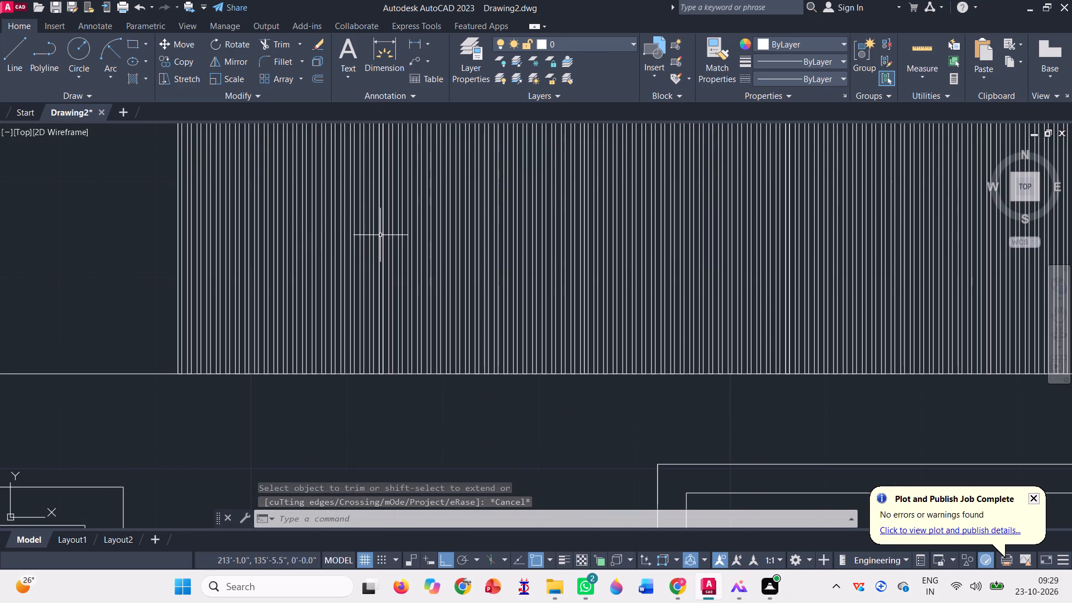
scroll(384, 232, up, 1)
click(381, 230)
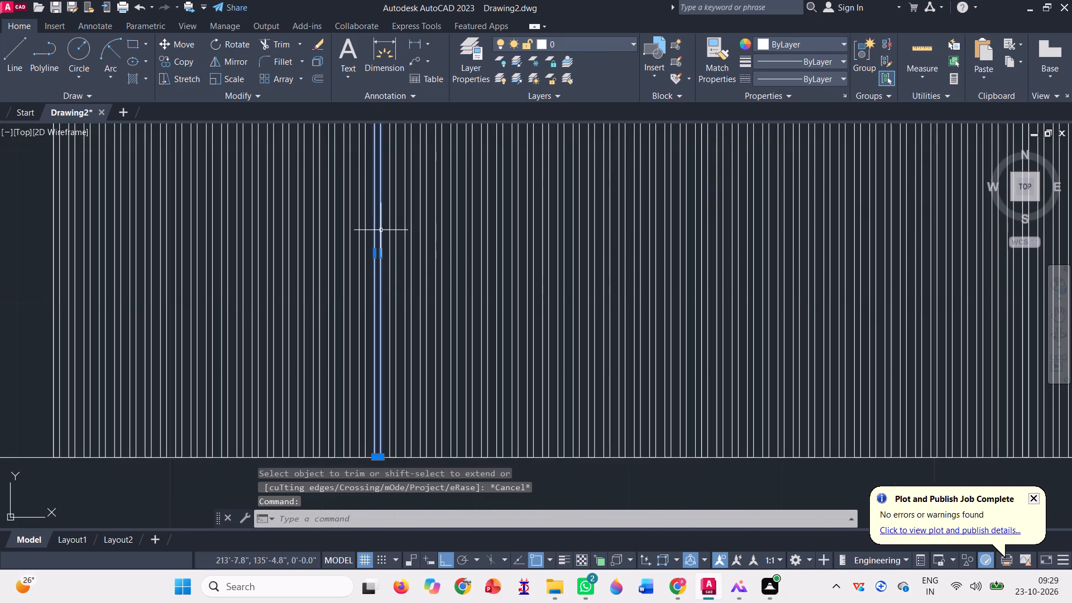
scroll(400, 271, down, 2)
key(Delete)
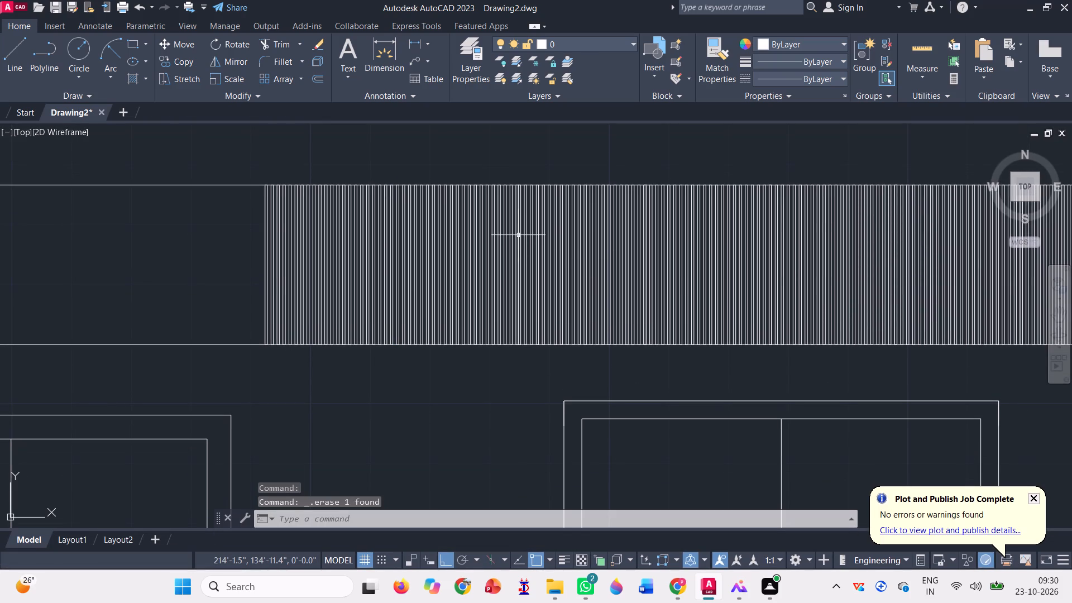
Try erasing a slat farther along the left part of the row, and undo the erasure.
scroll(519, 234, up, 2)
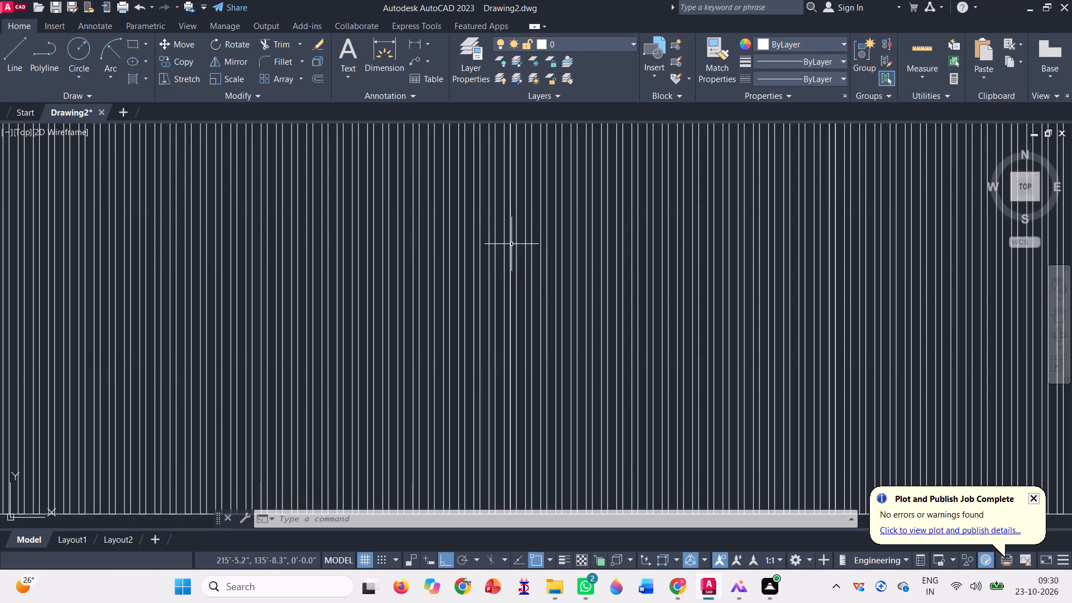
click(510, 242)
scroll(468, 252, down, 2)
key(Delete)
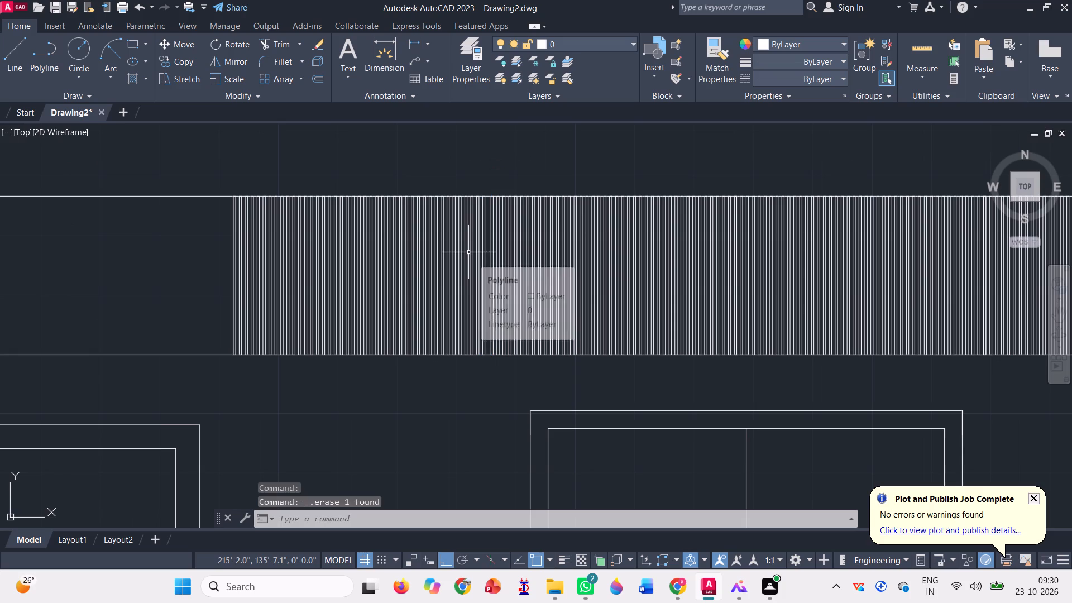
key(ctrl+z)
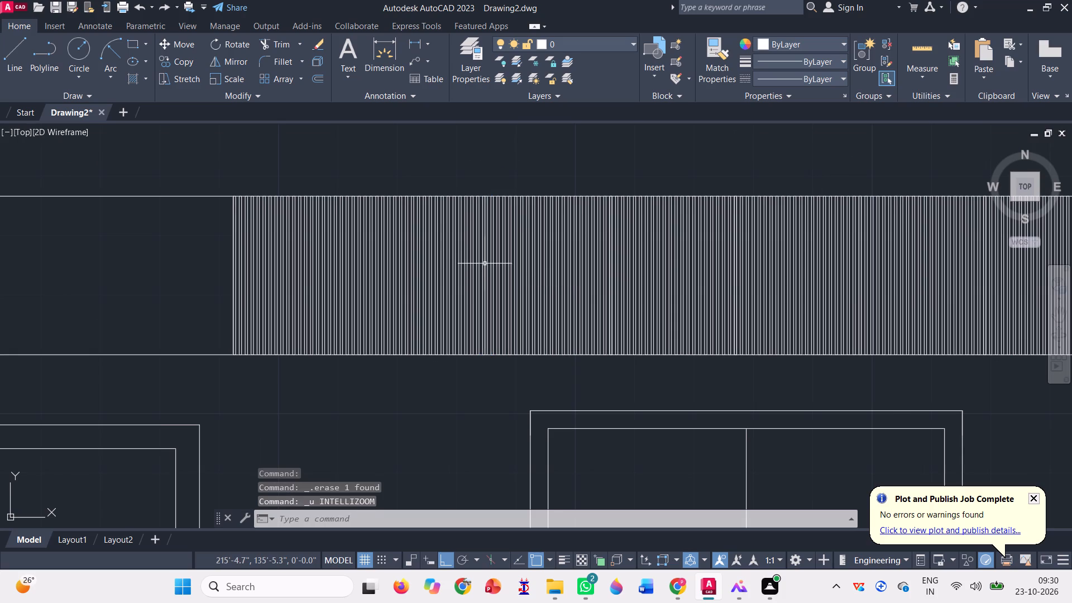
Erase one doubled slat at a group seam farther right along the slat row.
scroll(486, 266, up, 2)
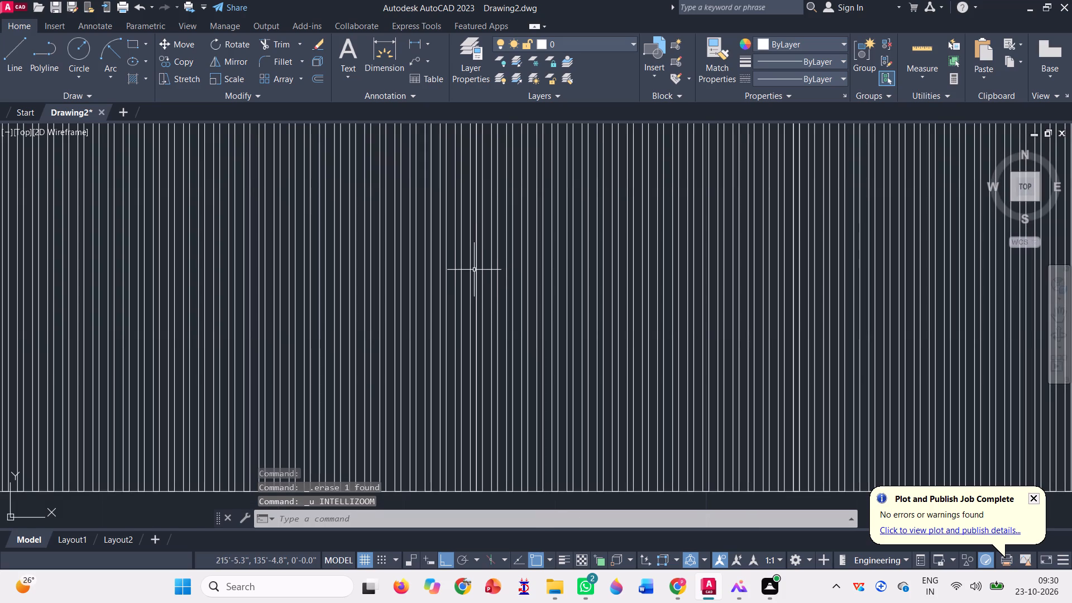
scroll(413, 268, down, 1)
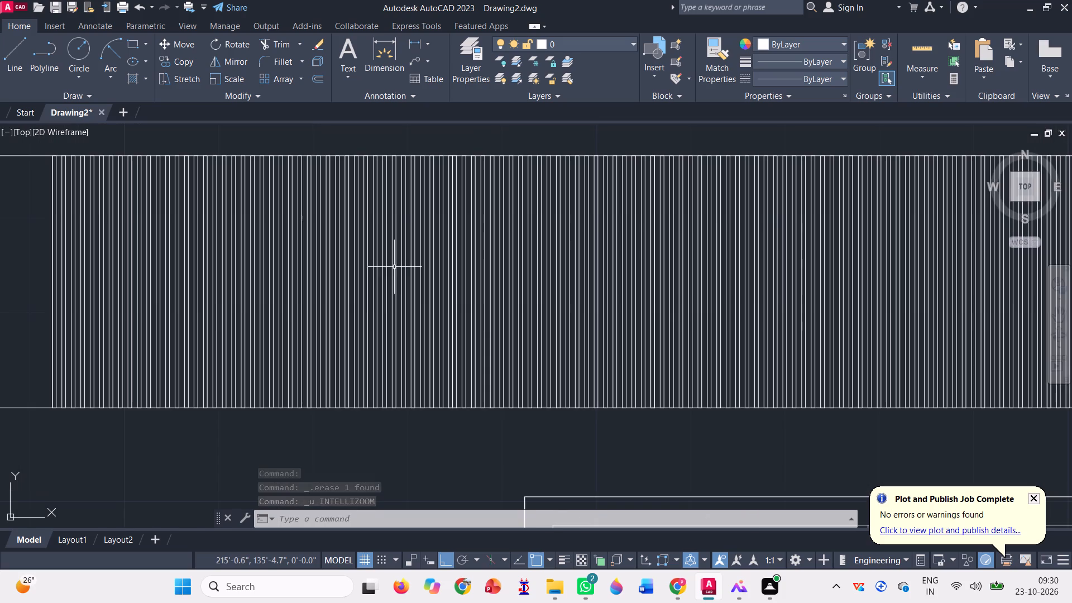
scroll(639, 291, up, 2)
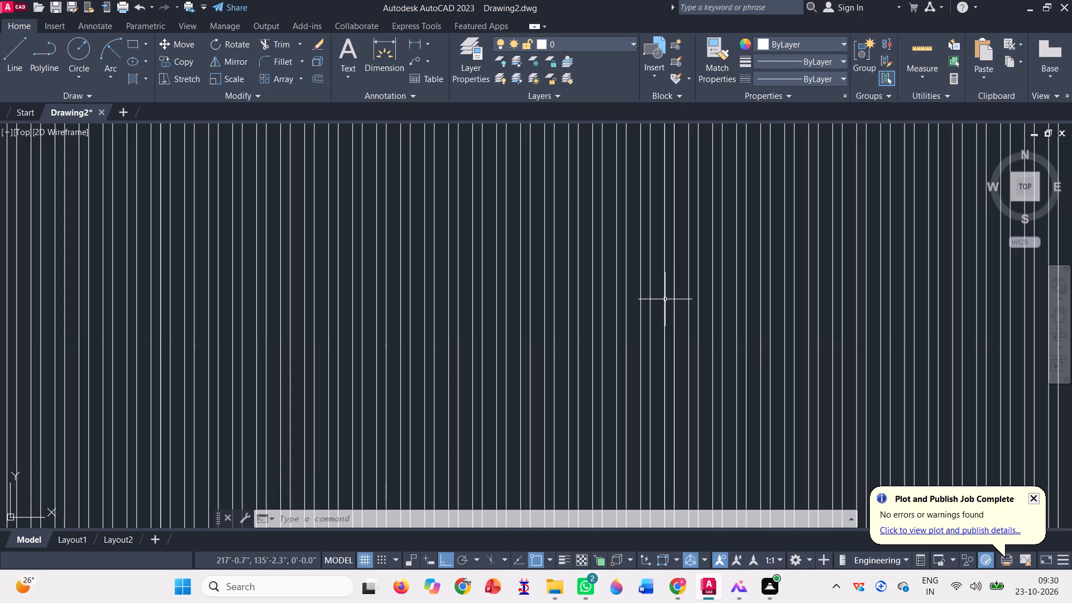
click(665, 299)
key(Delete)
scroll(420, 280, down, 2)
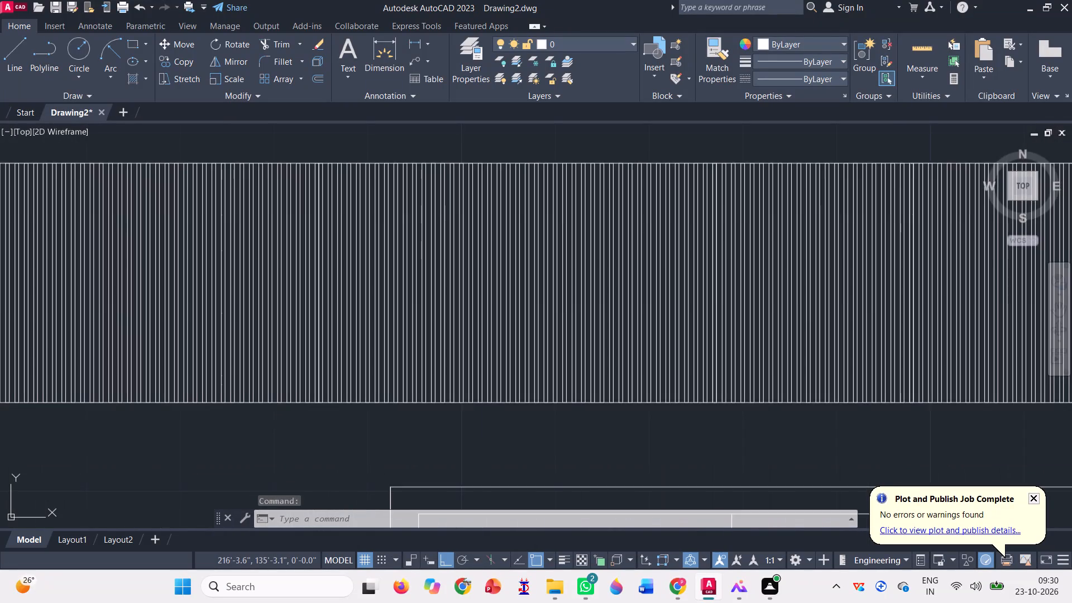
scroll(710, 303, up, 2)
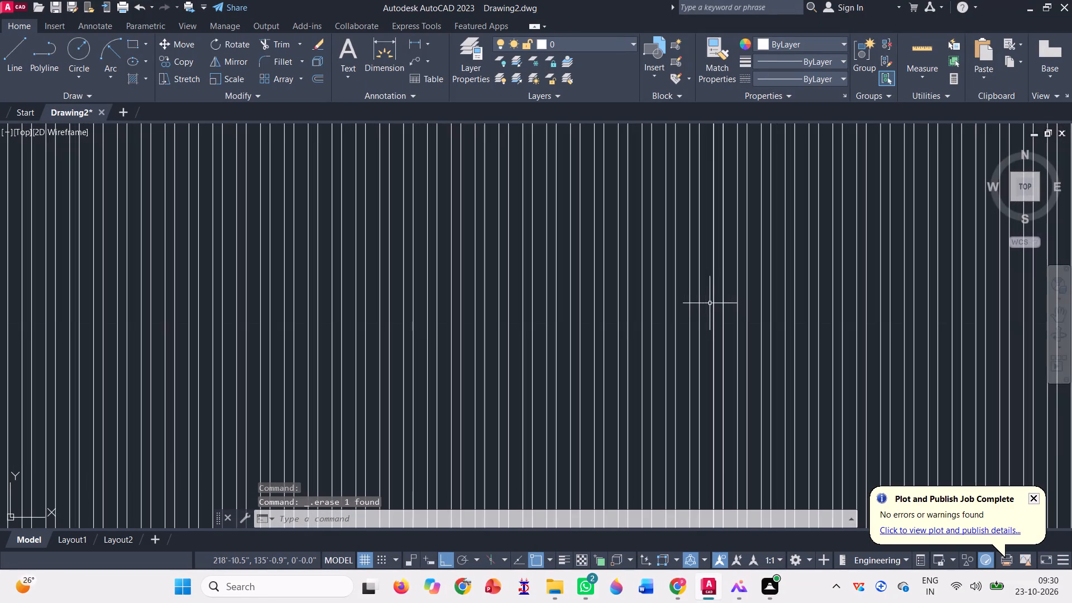
Erase one doubled slat at each of the next three group seams along the middle of the slat row.
click(715, 313)
key(Delete)
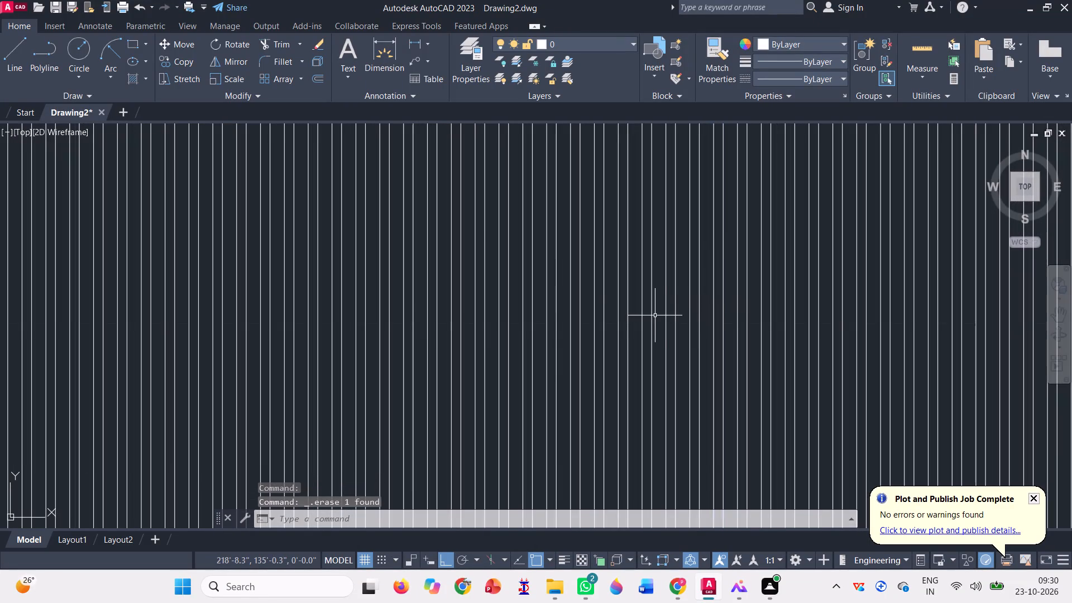
scroll(621, 288, down, 3)
scroll(563, 274, down, 1)
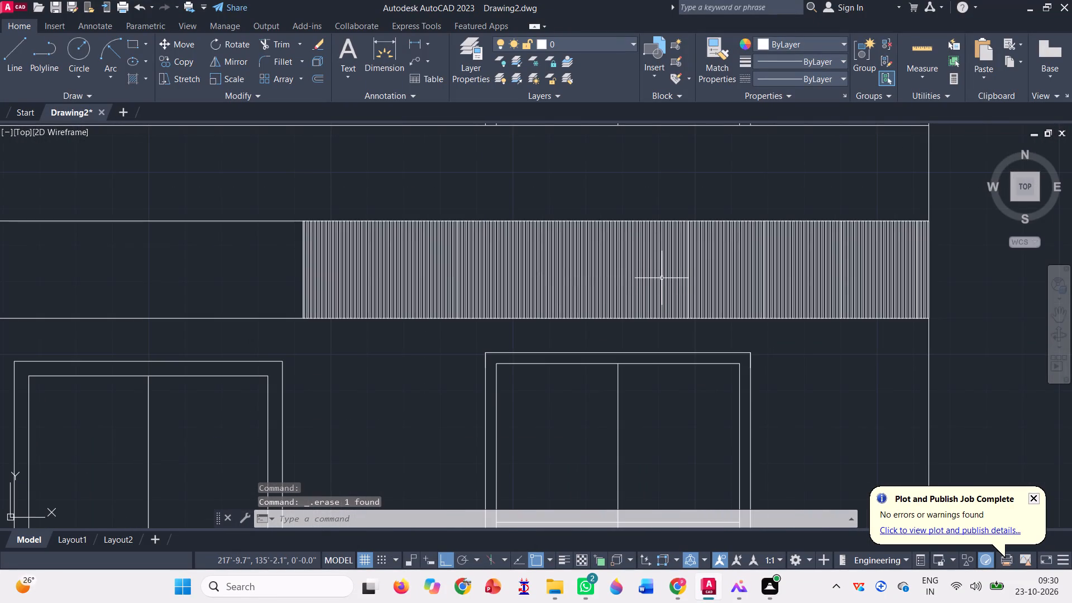
scroll(702, 280, up, 3)
scroll(620, 277, up, 2)
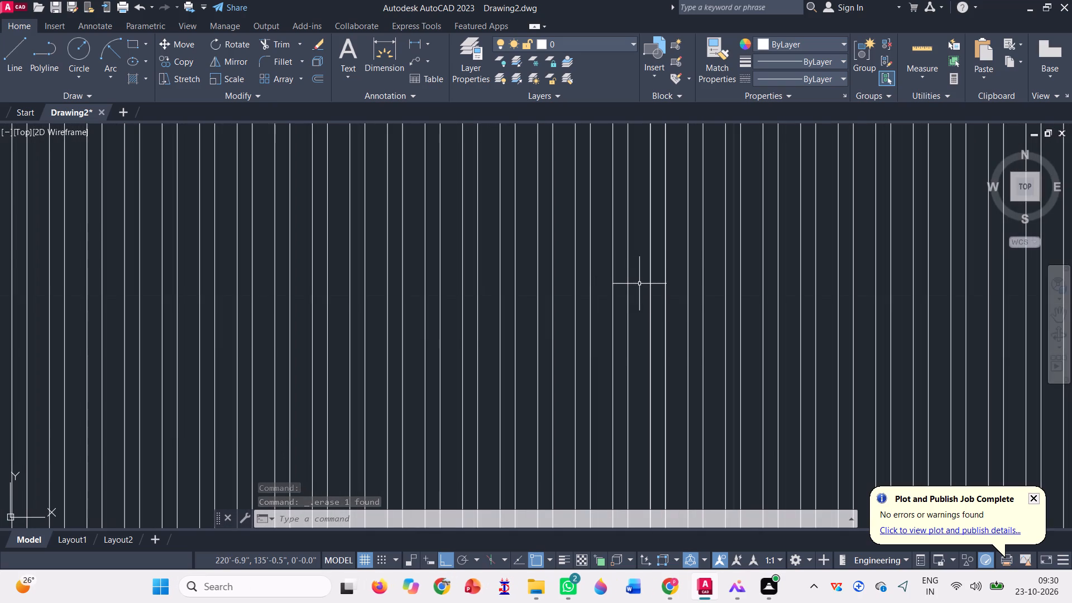
click(650, 289)
key(Delete)
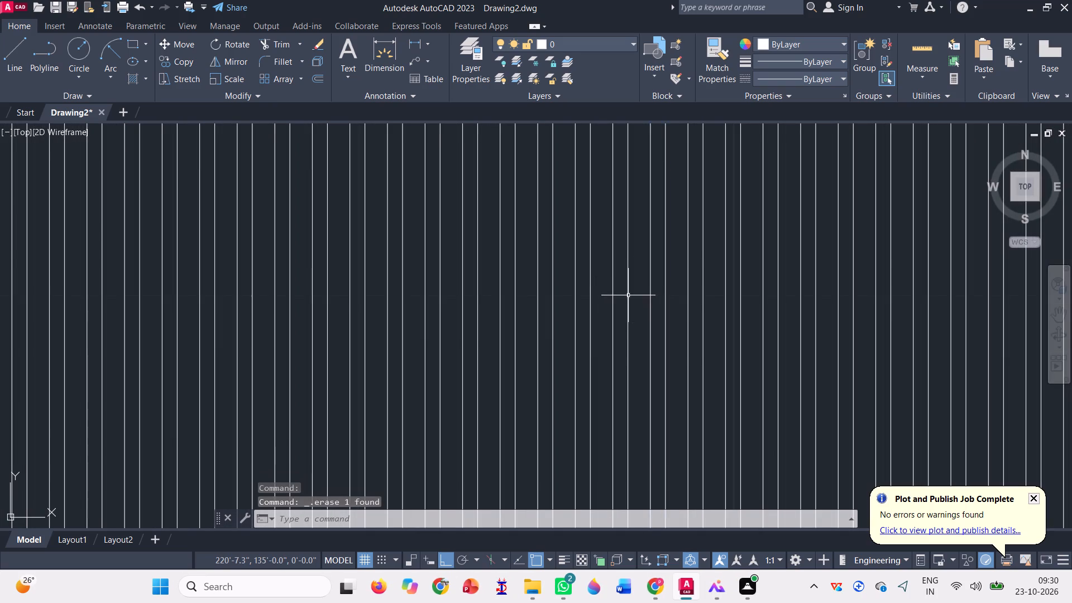
scroll(589, 282, down, 4)
scroll(711, 273, up, 3)
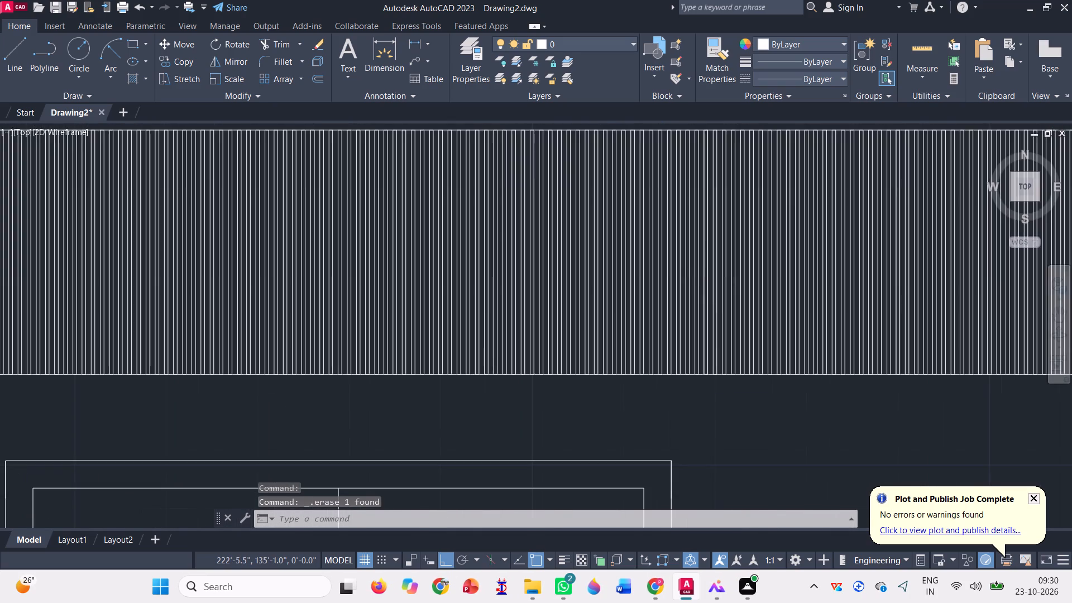
click(700, 272)
key(Delete)
Erase one doubled slat at each of the last two group seams before the building's right wall.
scroll(572, 279, down, 2)
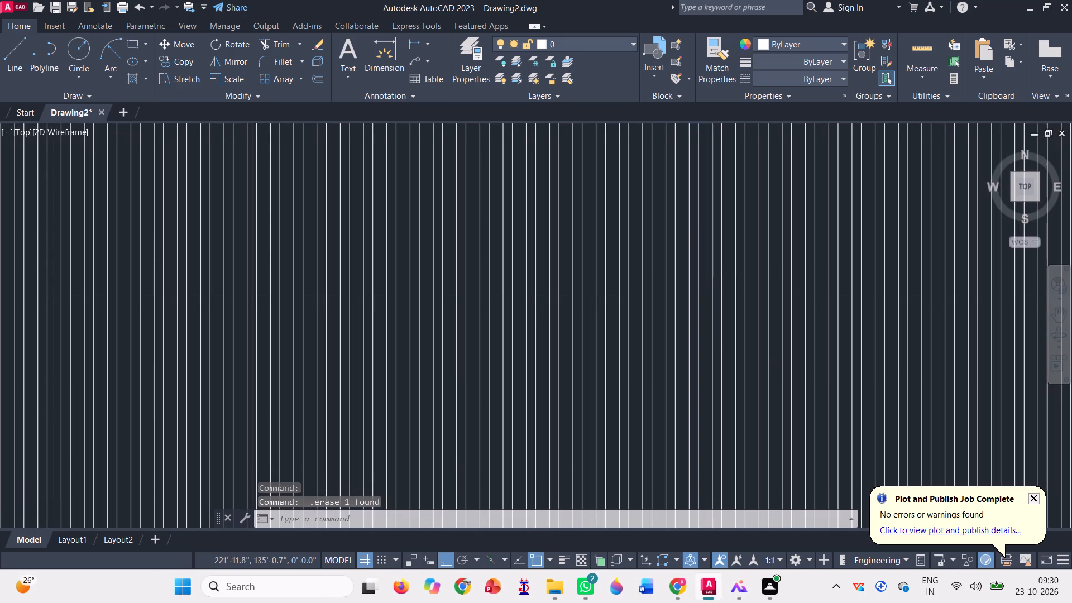
scroll(807, 288, up, 3)
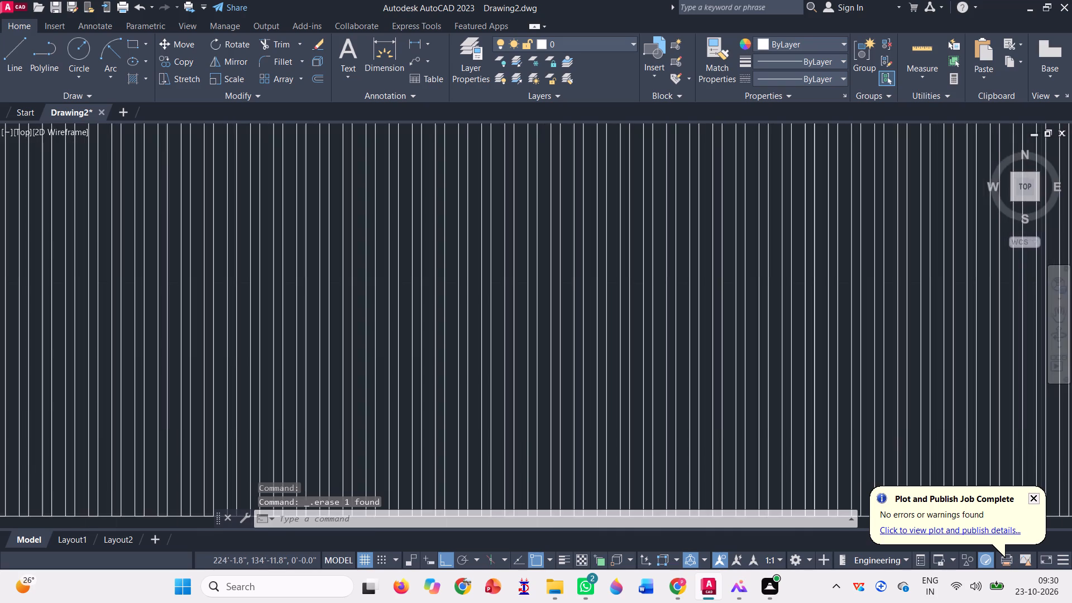
click(801, 280)
key(Delete)
scroll(590, 288, down, 2)
scroll(634, 276, down, 1)
scroll(842, 207, up, 3)
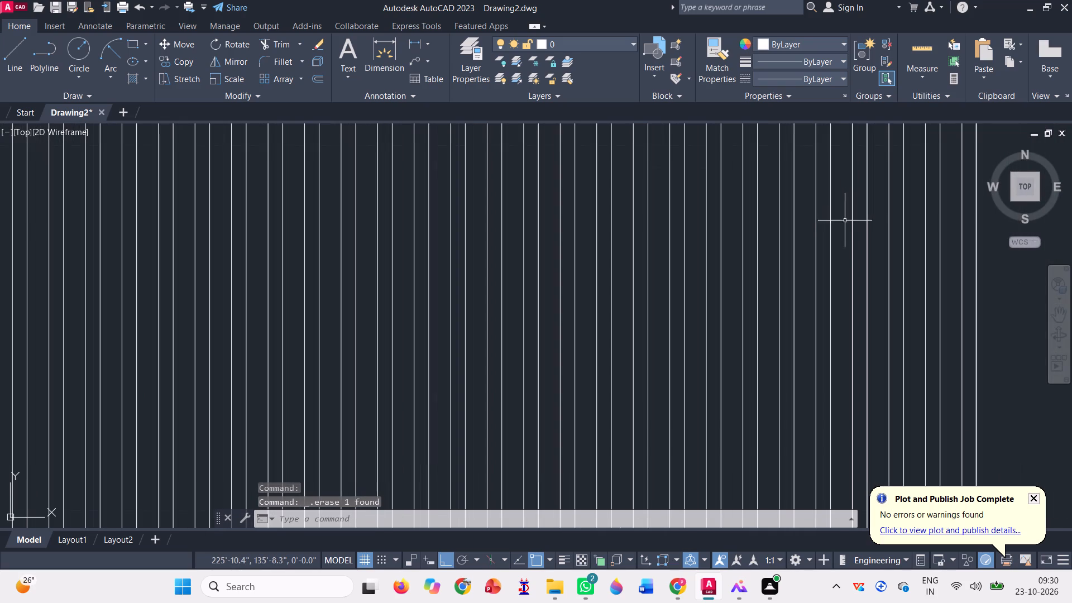
click(852, 233)
key(Delete)
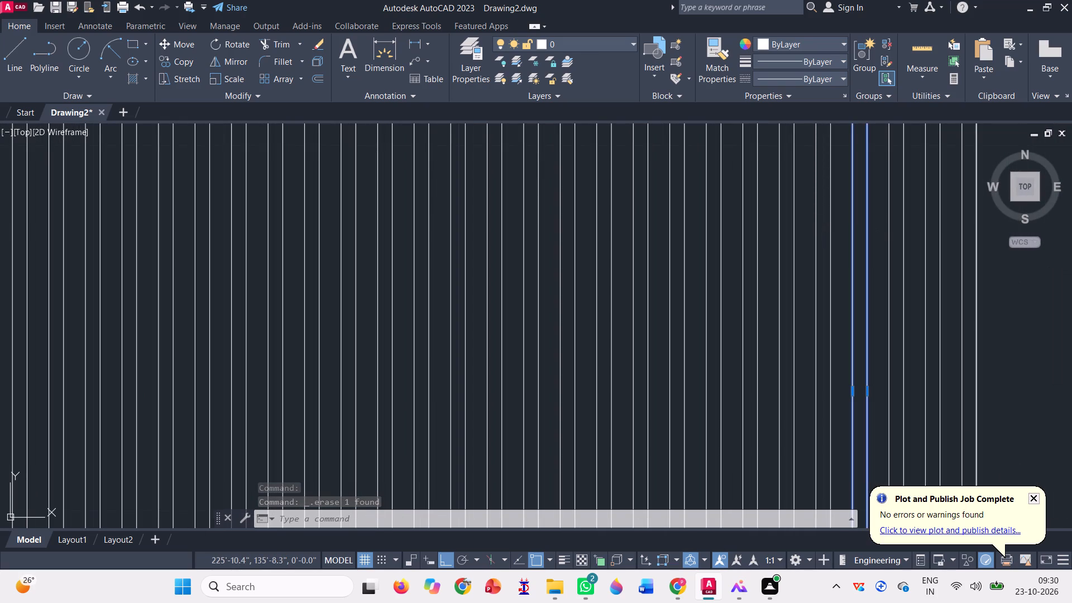
Examine the slat row from the right wall back to its left end for any remaining doubled slats.
scroll(787, 262, down, 4)
scroll(867, 251, down, 1)
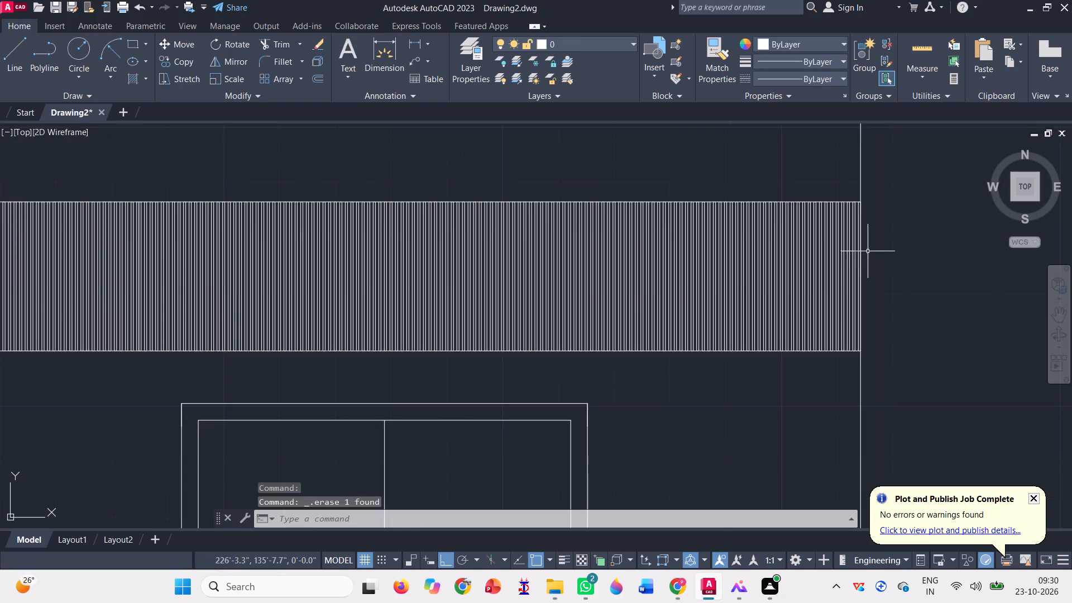
scroll(892, 250, down, 2)
scroll(648, 238, up, 2)
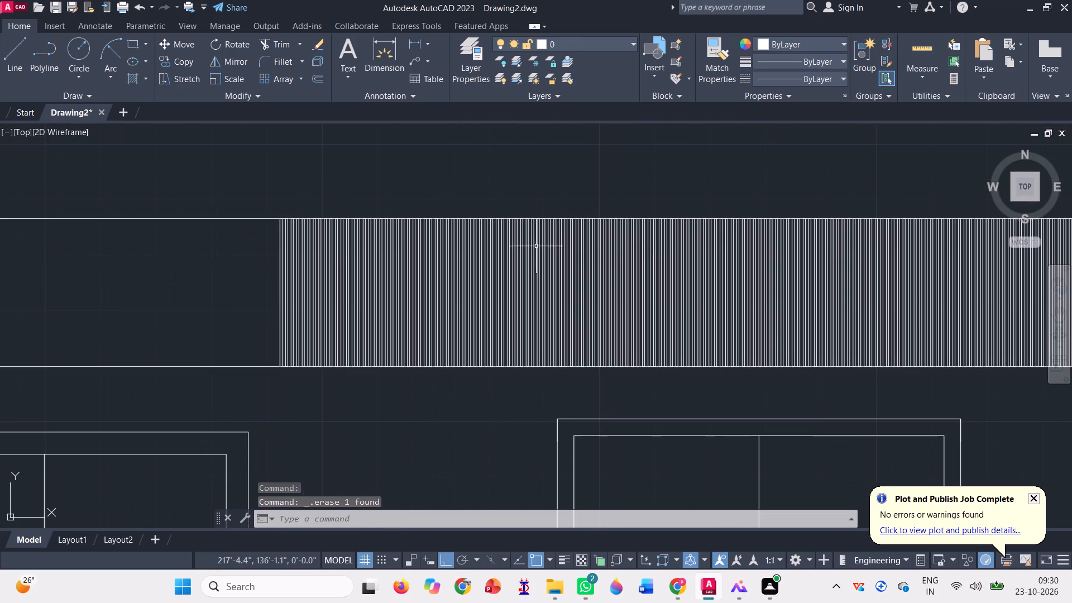
scroll(511, 264, up, 2)
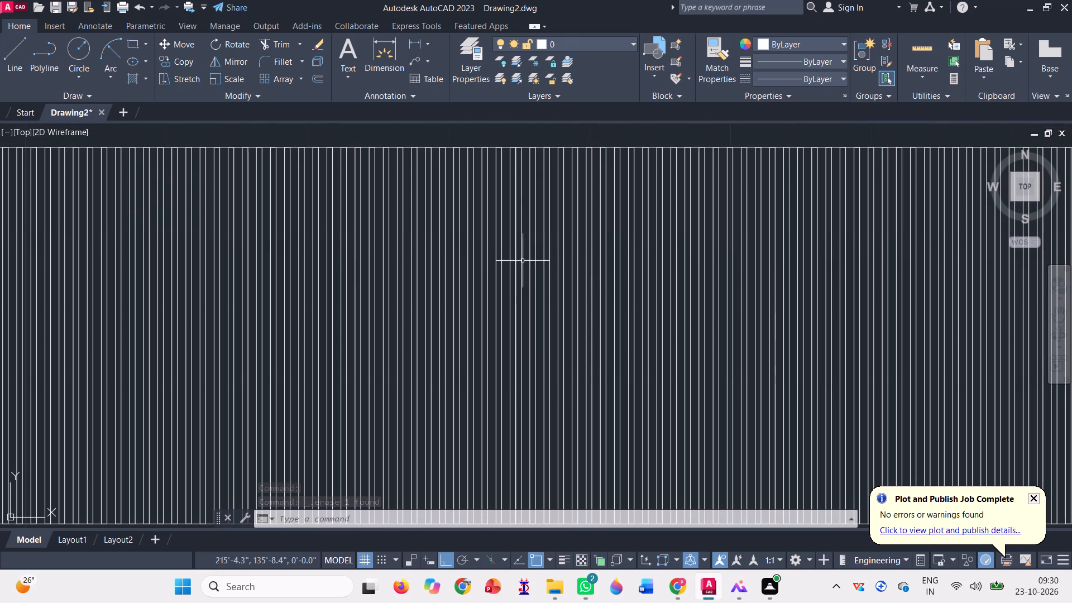
scroll(524, 141, up, 1)
scroll(534, 178, down, 2)
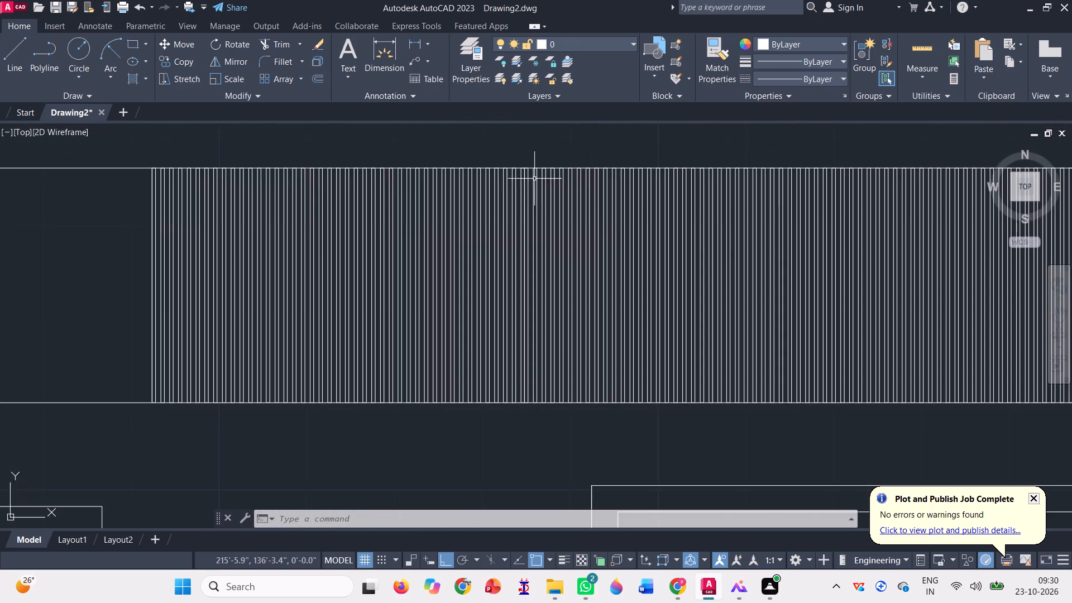
scroll(539, 180, down, 2)
scroll(508, 236, down, 1)
scroll(436, 278, down, 1)
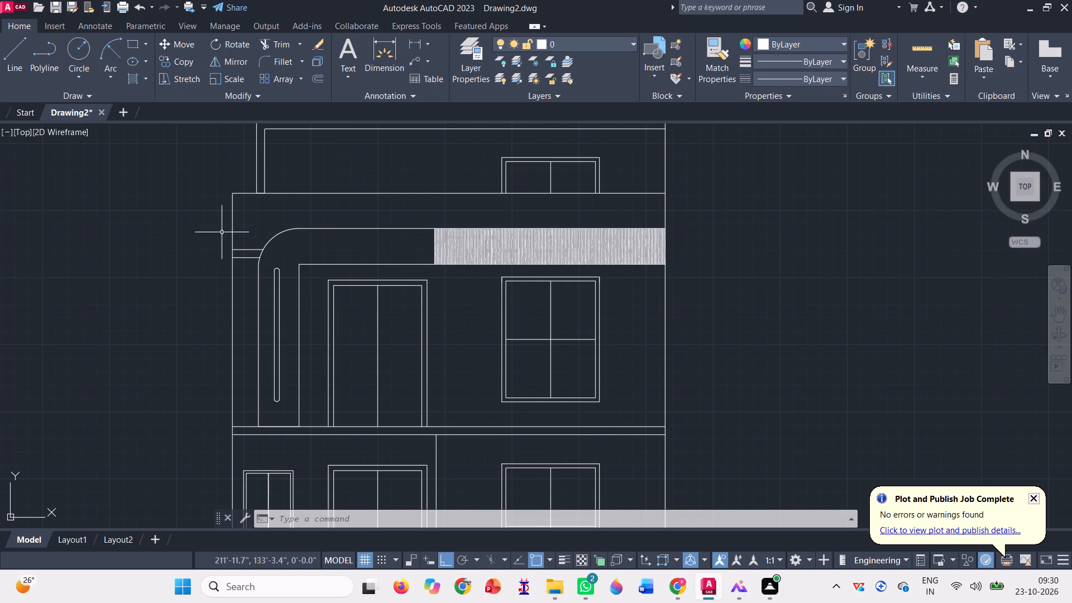
Draw a horizontal line about 3'-10.8" long from the building's left wall, above the rounded corner of the upper-floor band.
click(9, 54)
scroll(222, 223, up, 2)
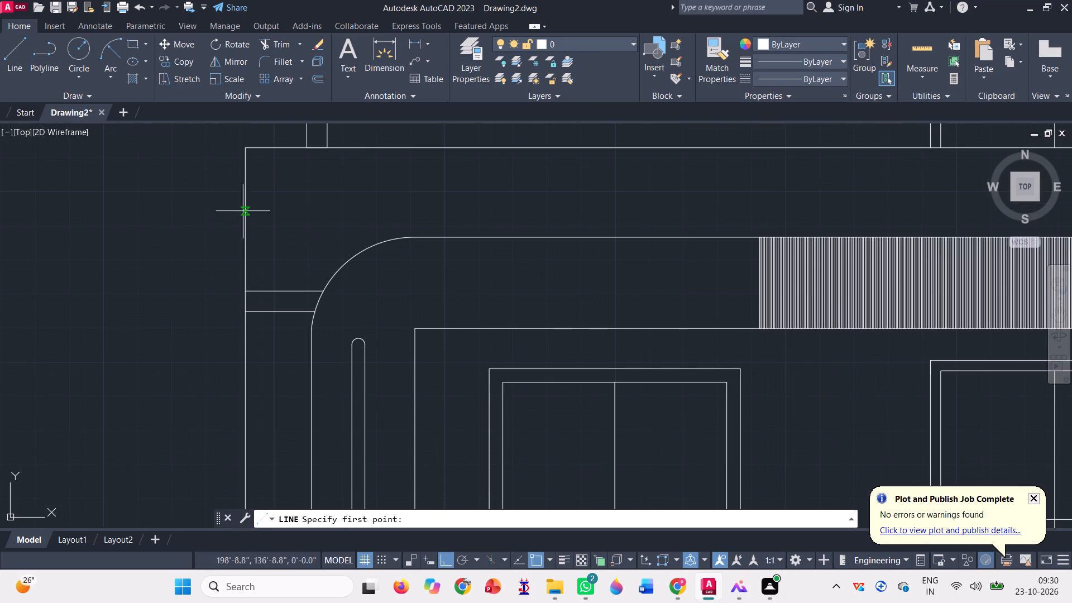
click(245, 210)
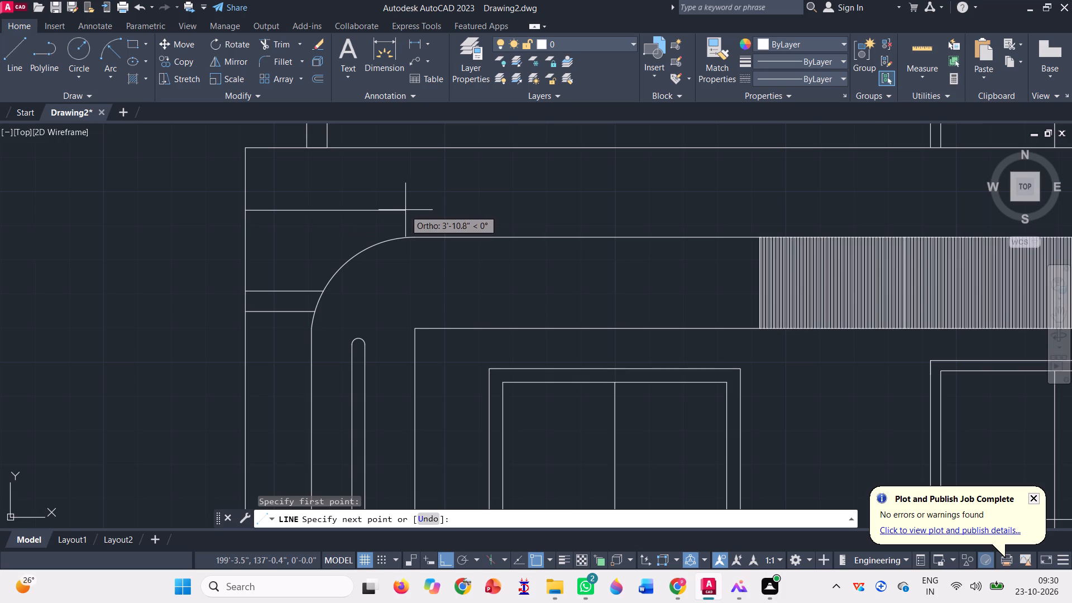
click(406, 210)
key(Escape)
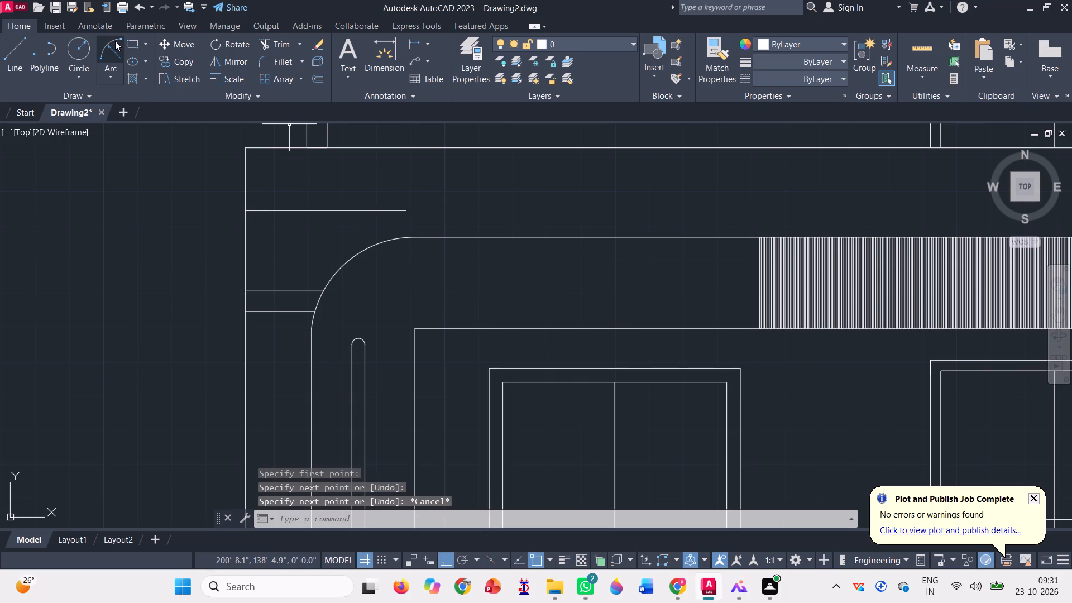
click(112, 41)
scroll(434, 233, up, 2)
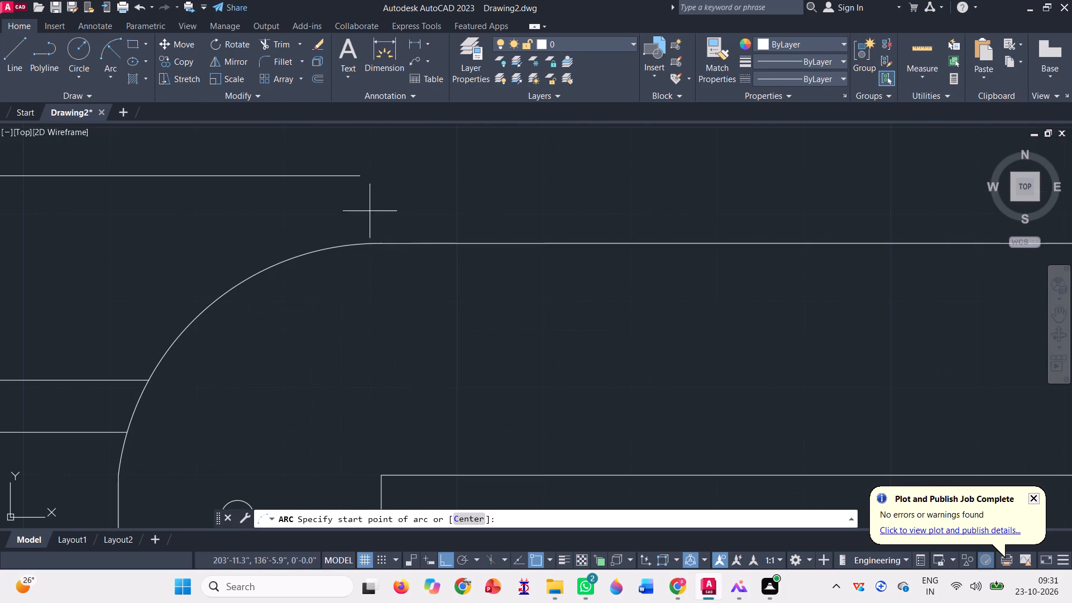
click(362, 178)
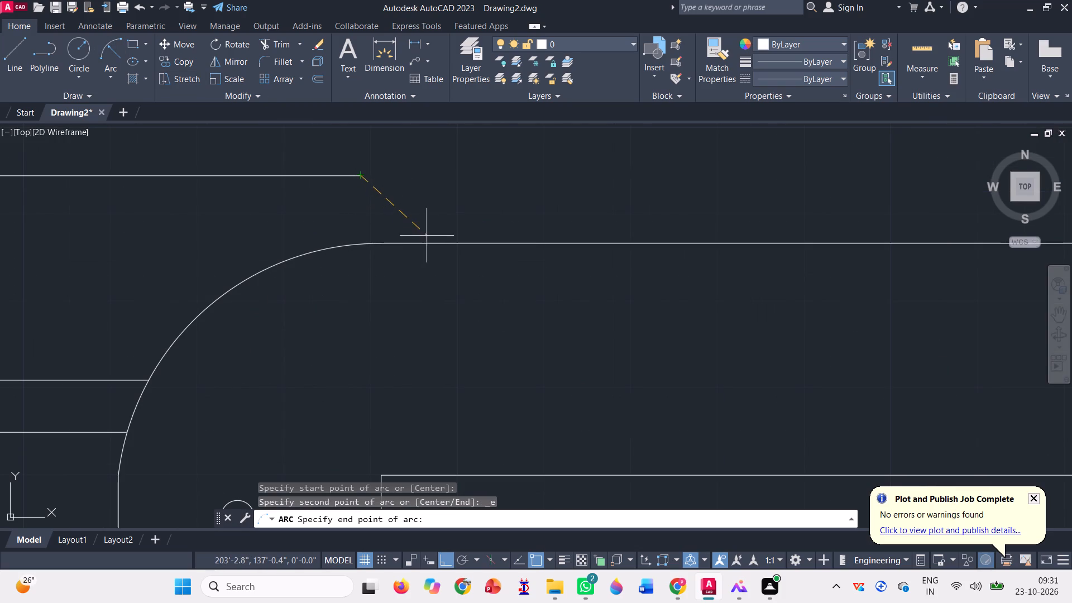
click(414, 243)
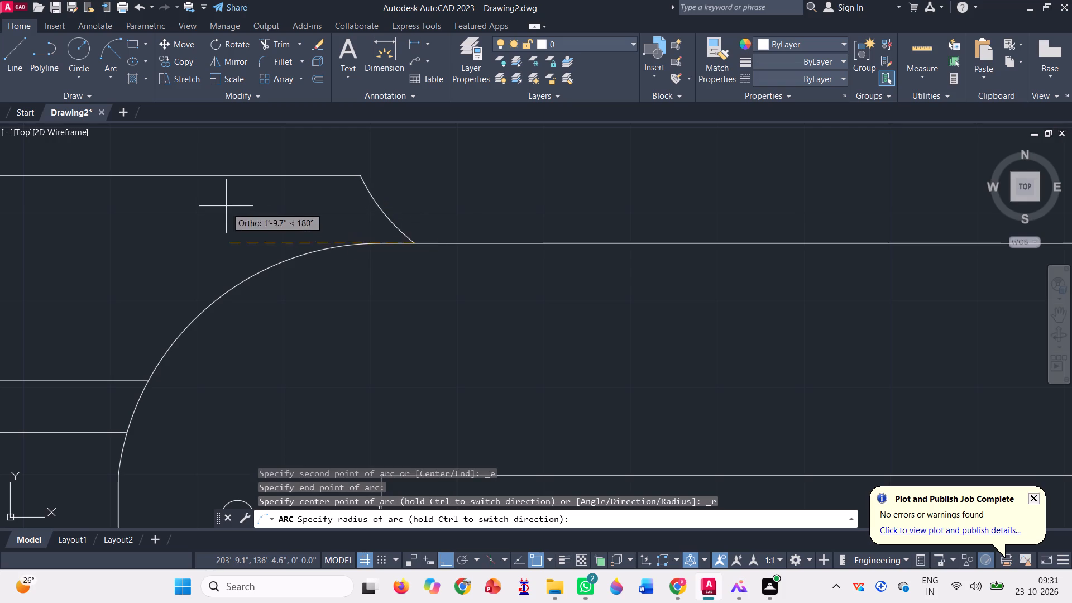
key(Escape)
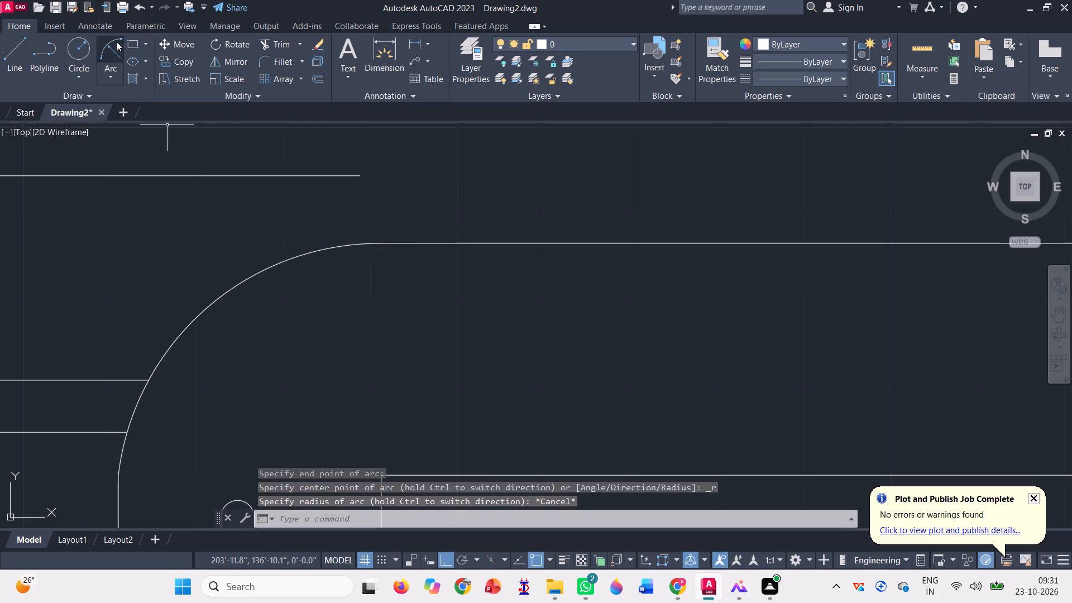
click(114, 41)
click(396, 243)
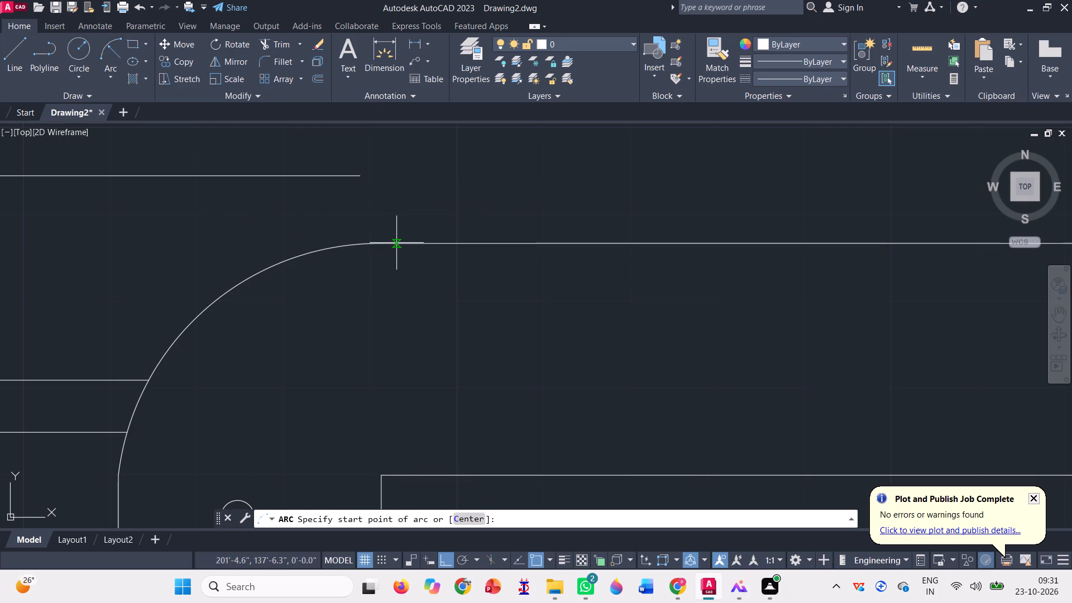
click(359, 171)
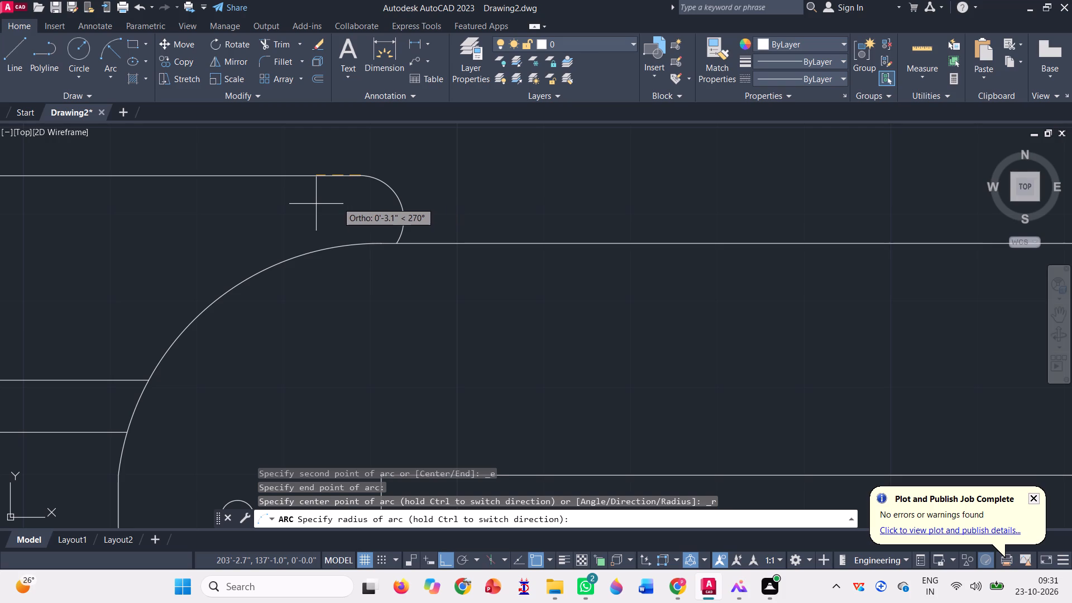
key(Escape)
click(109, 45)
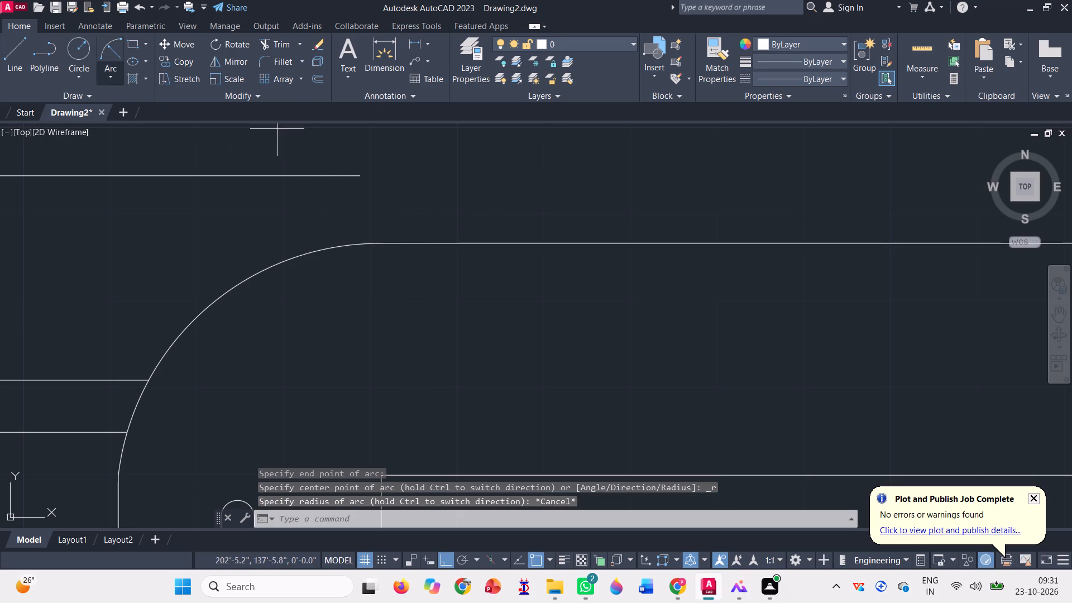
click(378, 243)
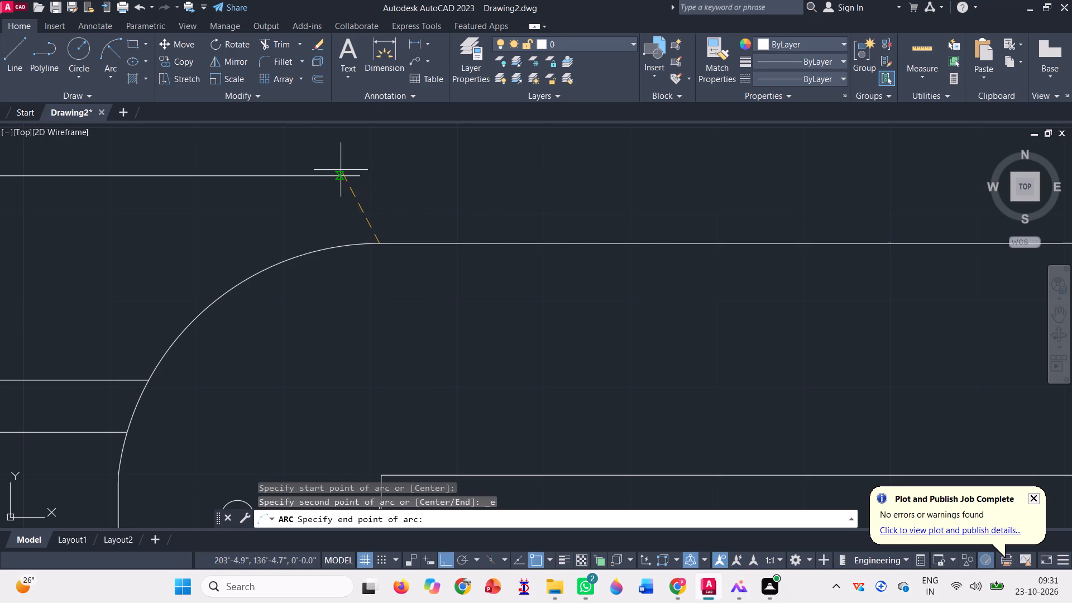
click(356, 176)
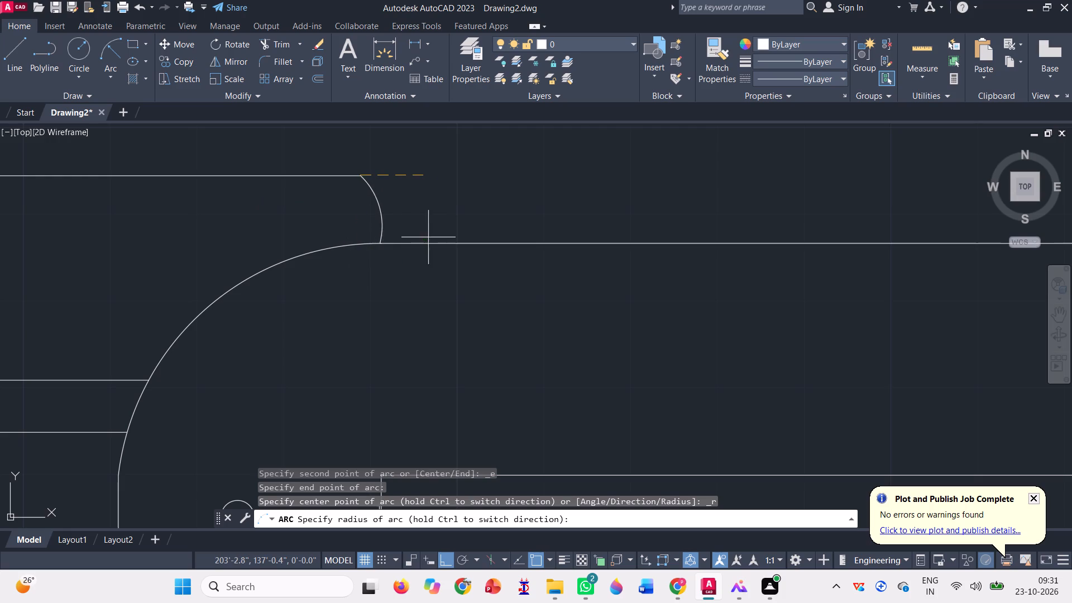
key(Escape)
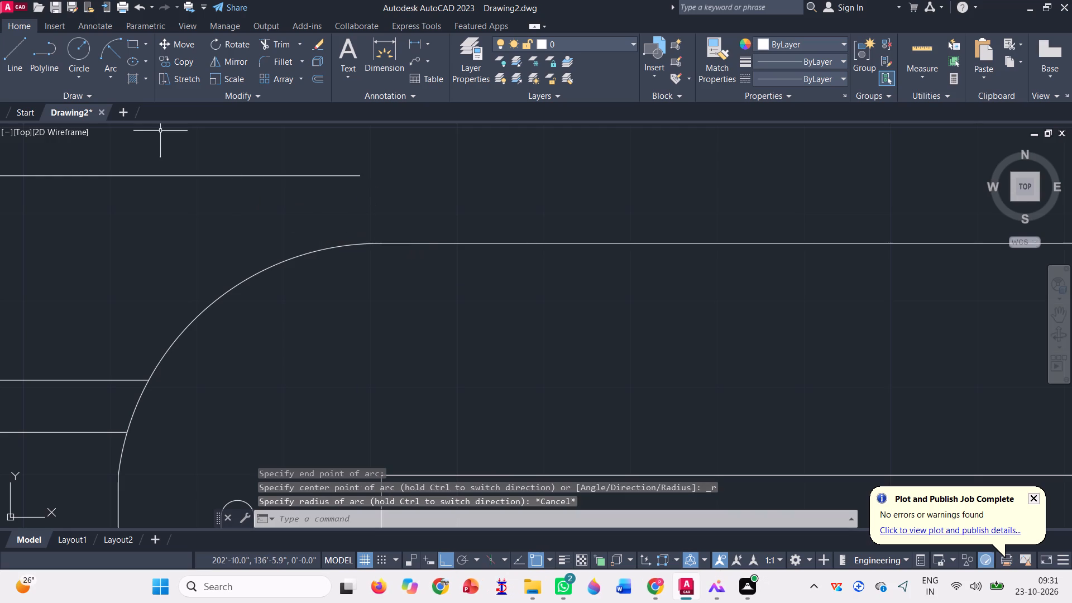
Draw a circle centred between the new line's free end and the band's top edge, large enough to cross both lines.
click(78, 49)
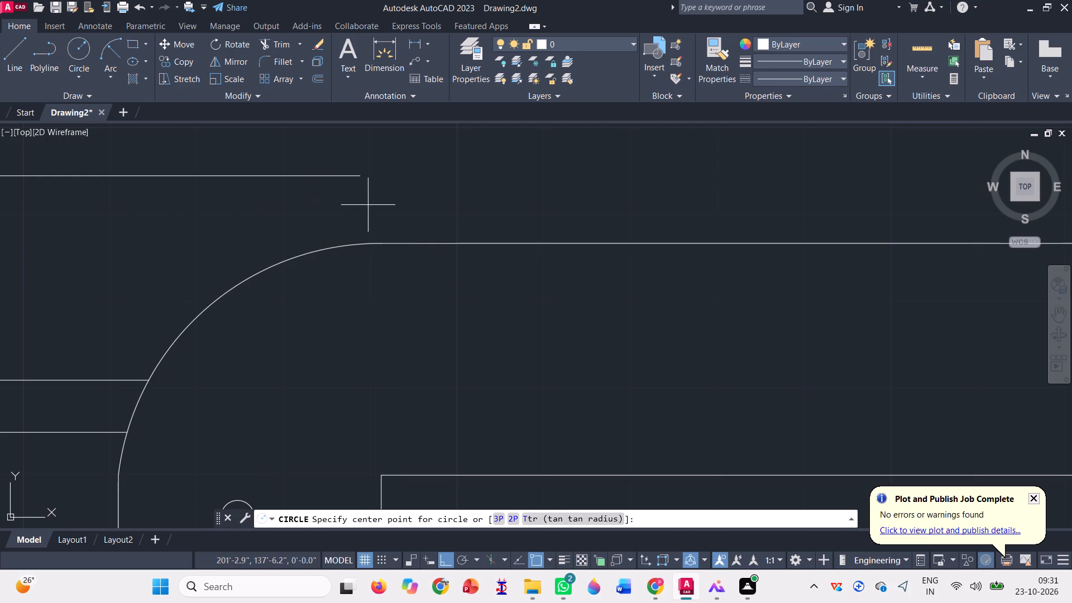
click(369, 203)
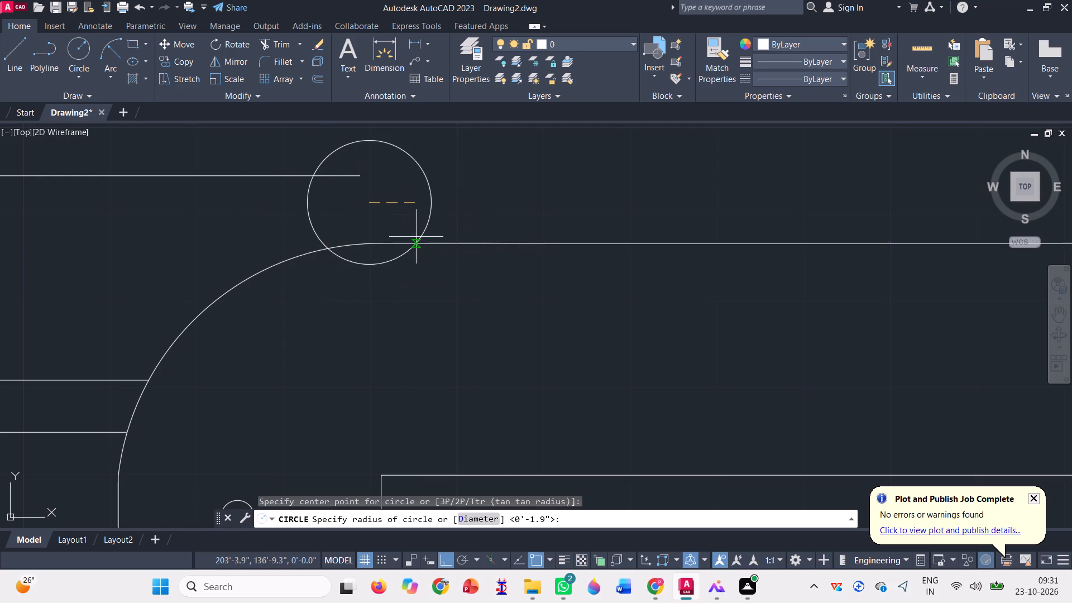
click(418, 238)
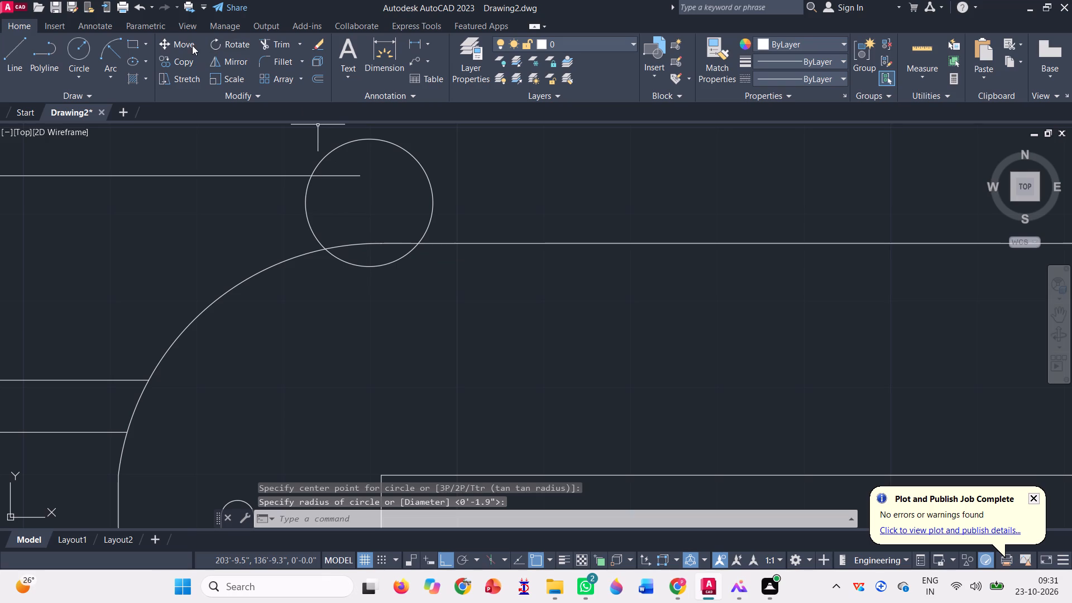
Move the circle by its top quadrant point onto the free end of the new horizontal line.
click(183, 44)
click(309, 215)
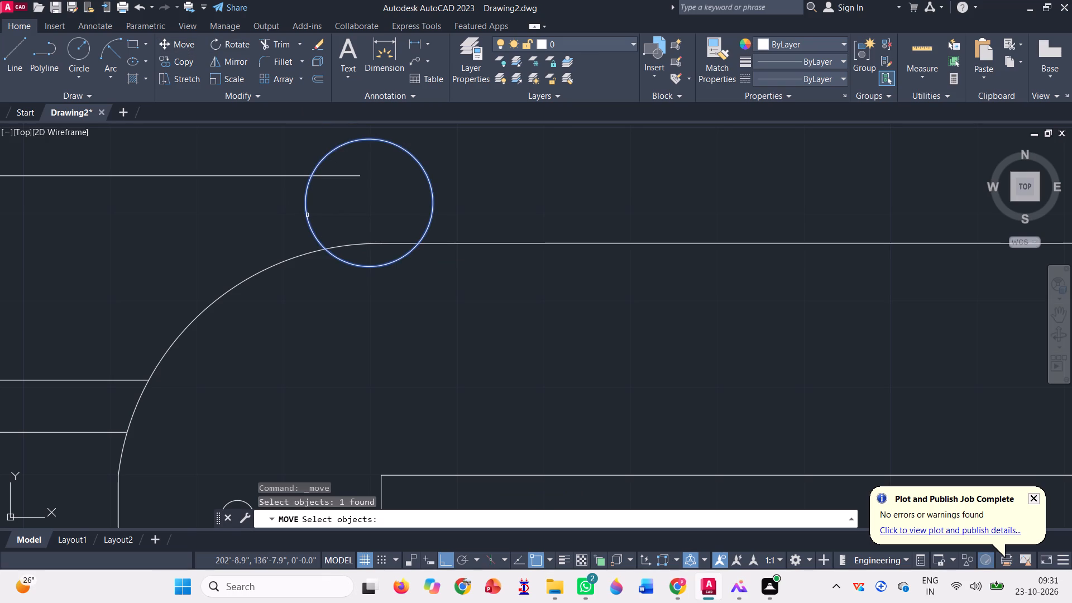
key(space)
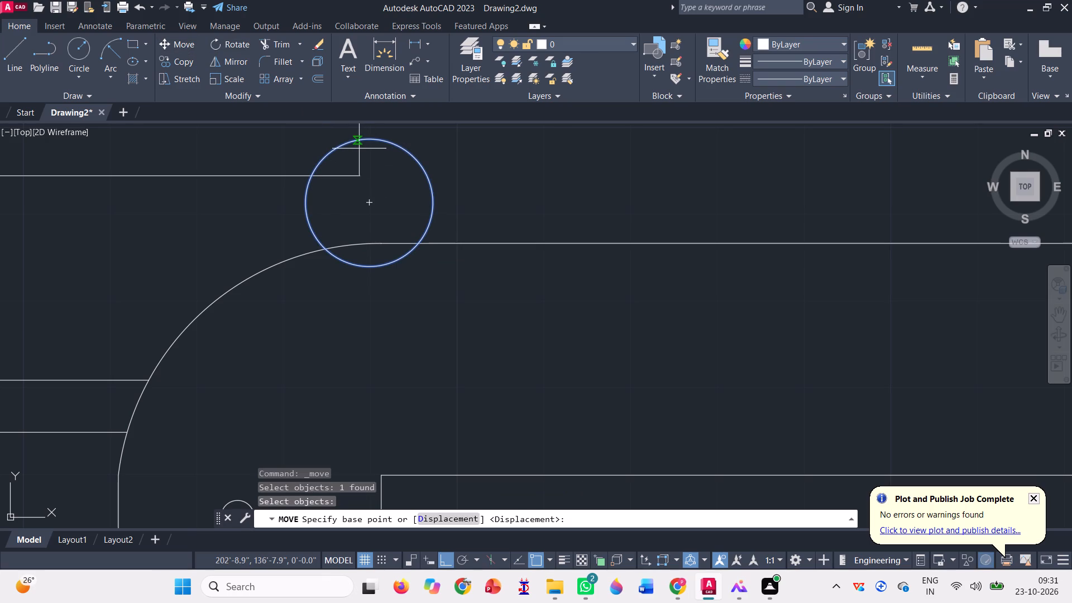
click(370, 140)
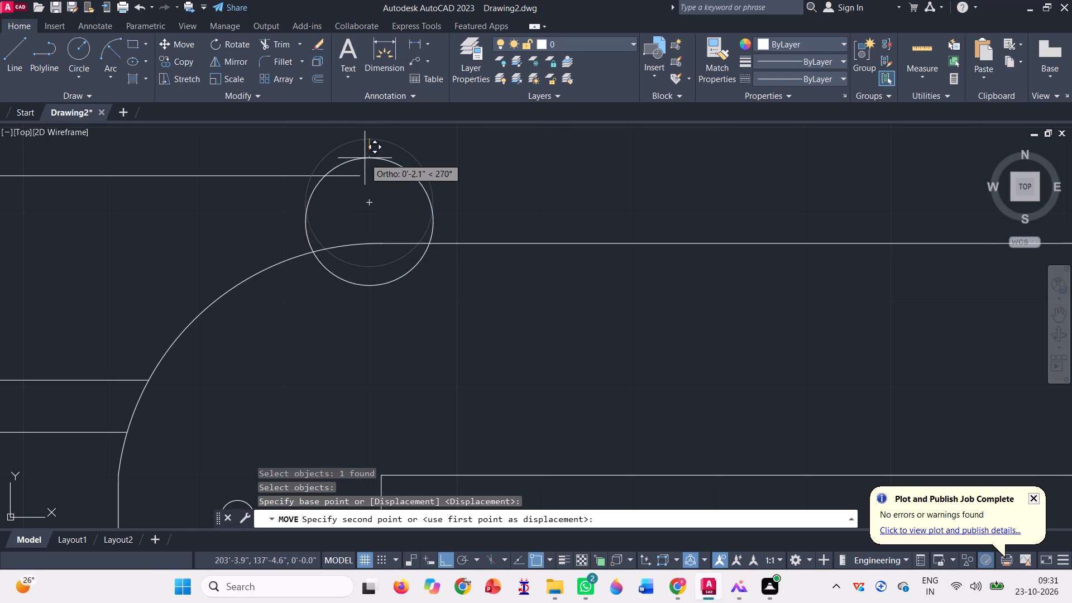
click(361, 172)
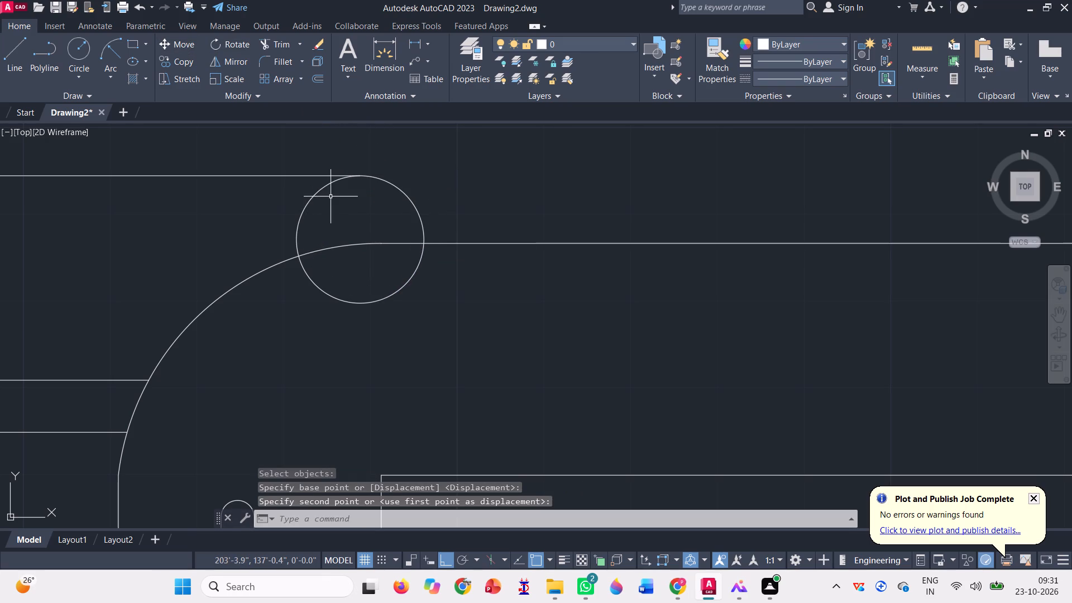
Trim the circle to the quarter arc that curves from the new horizontal line down to the band's top edge.
click(274, 37)
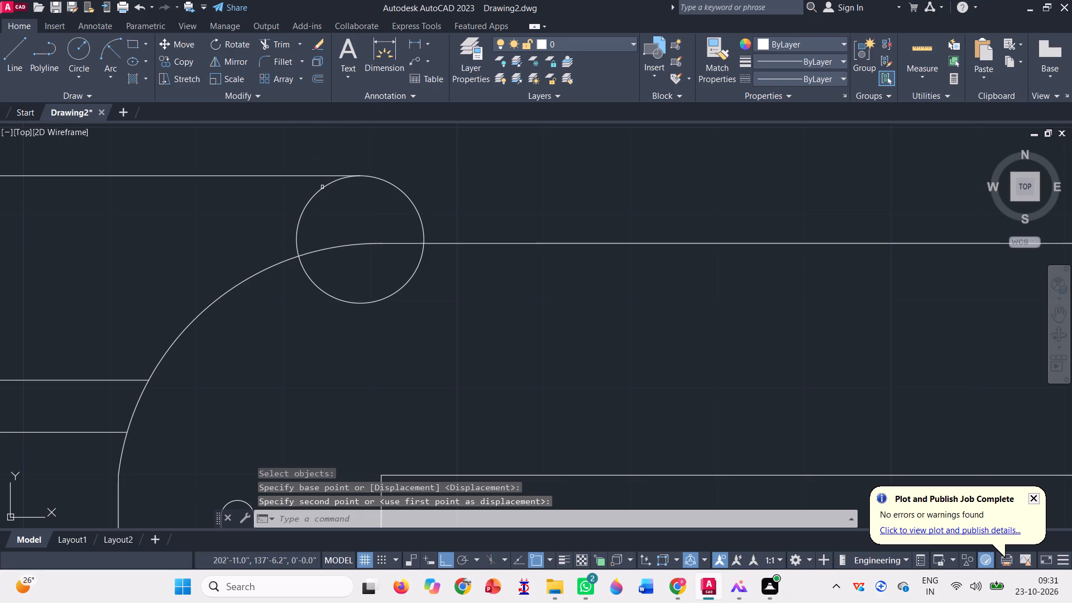
click(318, 198)
click(293, 195)
click(281, 293)
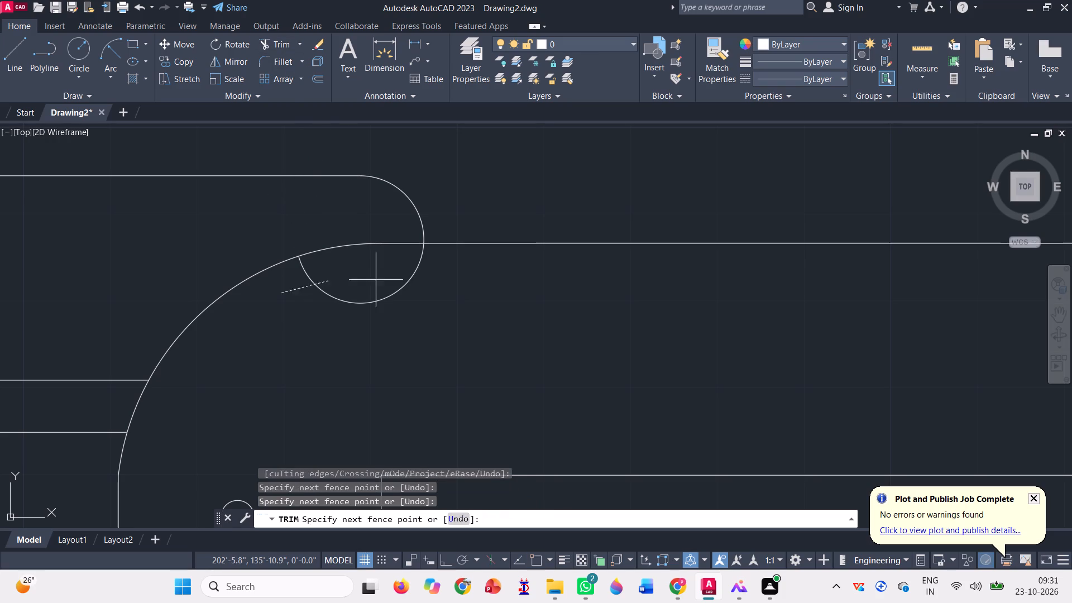
click(420, 284)
scroll(406, 286, down, 2)
key(Escape)
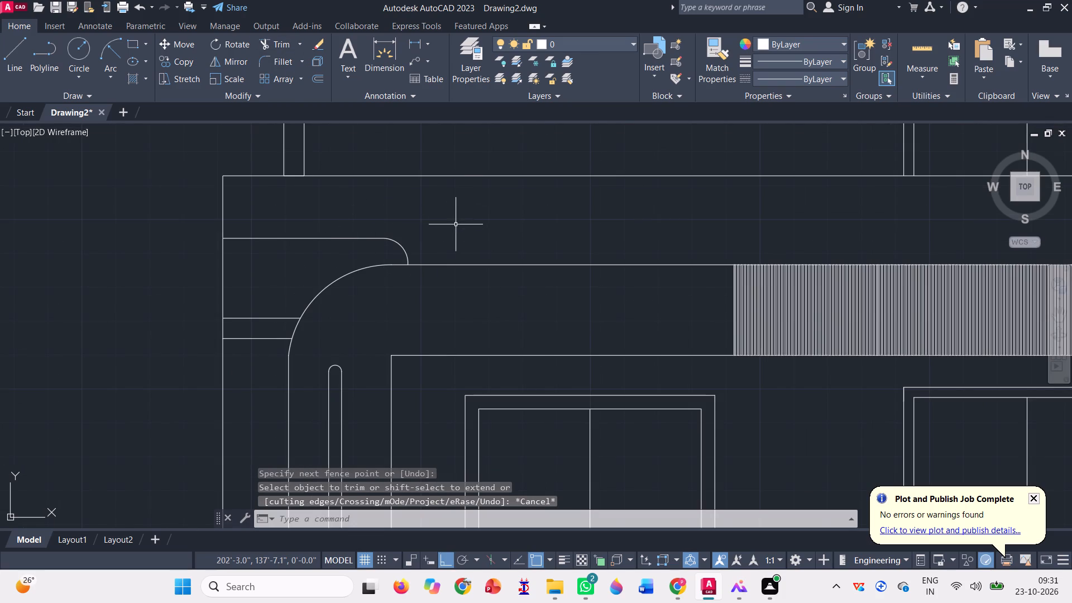
Draw a horizontal line from the lower part of the quarter arc to the building's right wall, just above the band's top edge.
key(l)
key(Return)
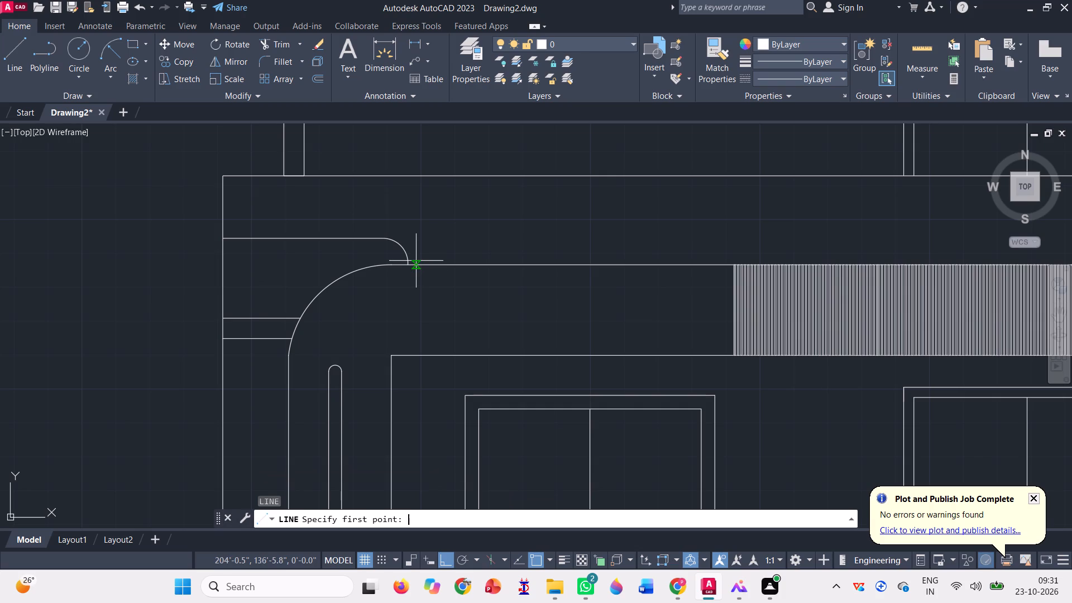
scroll(404, 246, up, 3)
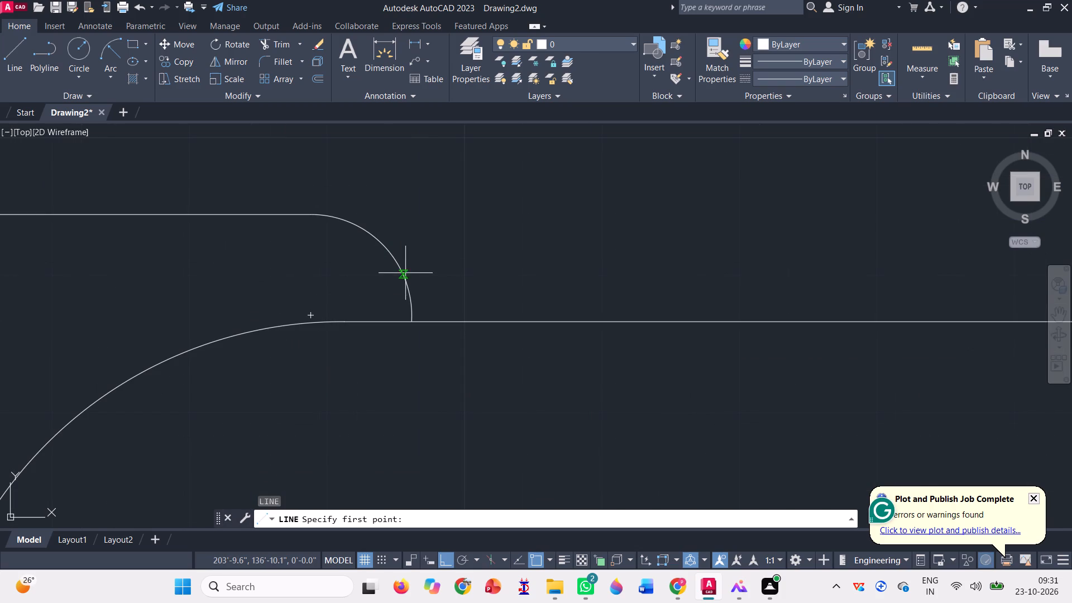
click(411, 291)
scroll(180, 231, down, 2)
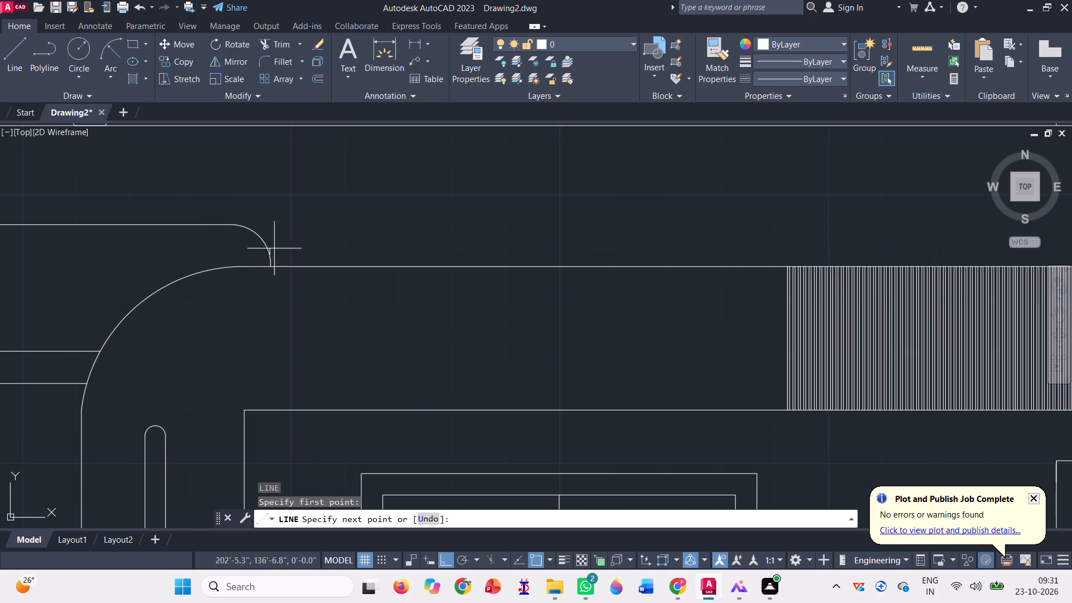
scroll(417, 251, down, 1)
scroll(473, 256, down, 1)
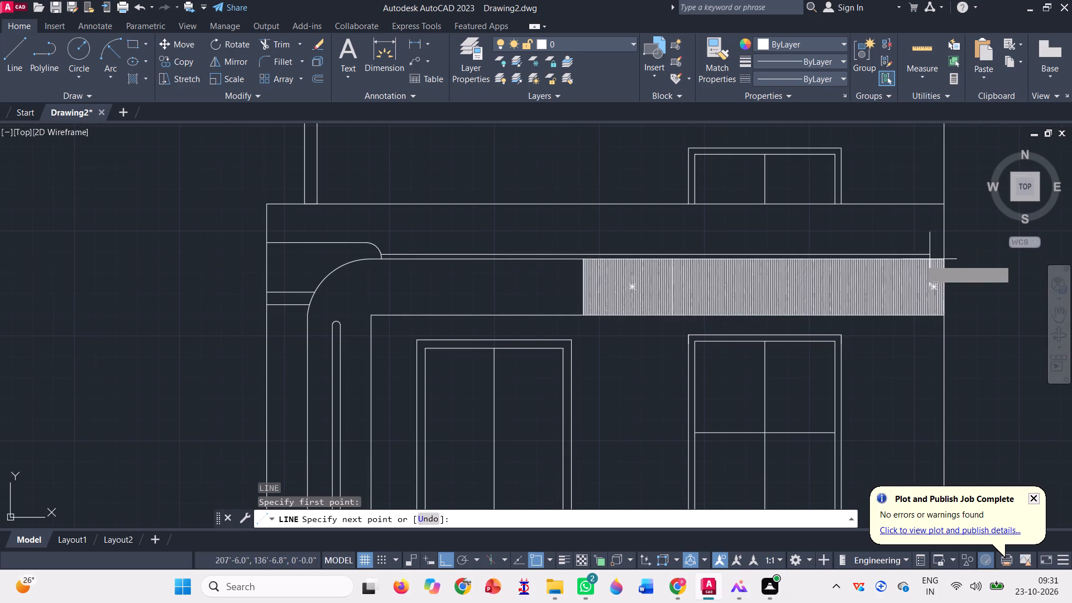
scroll(959, 256, up, 3)
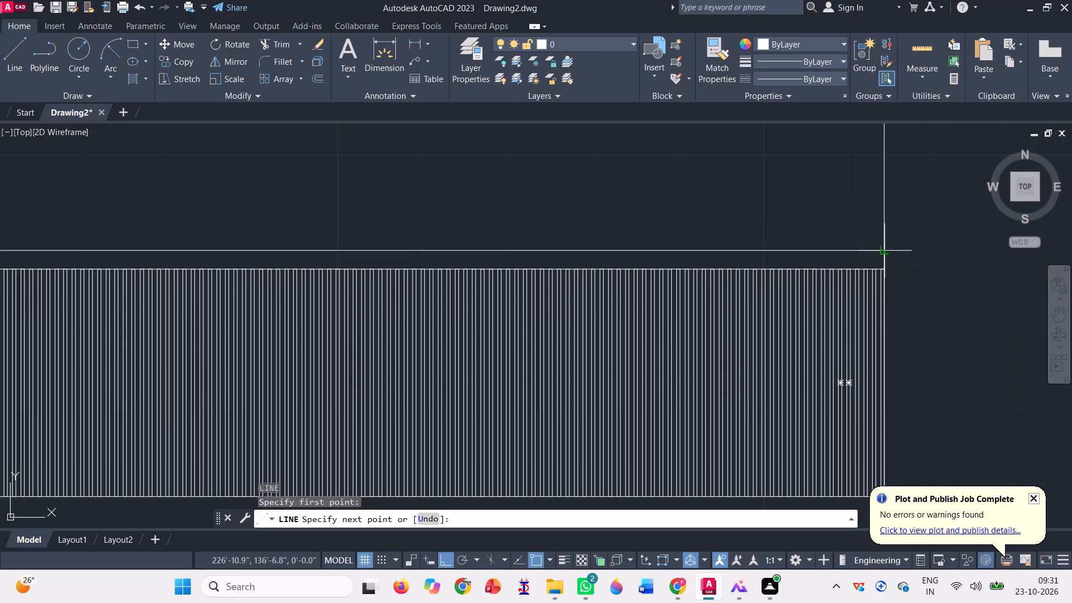
click(884, 246)
scroll(672, 241, down, 2)
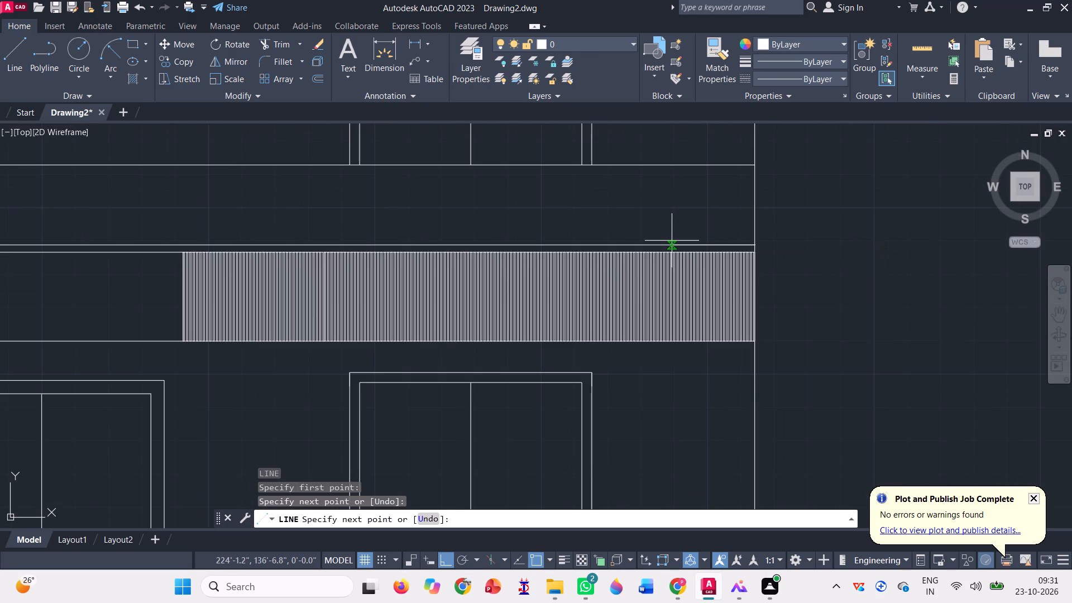
key(space)
scroll(672, 241, down, 1)
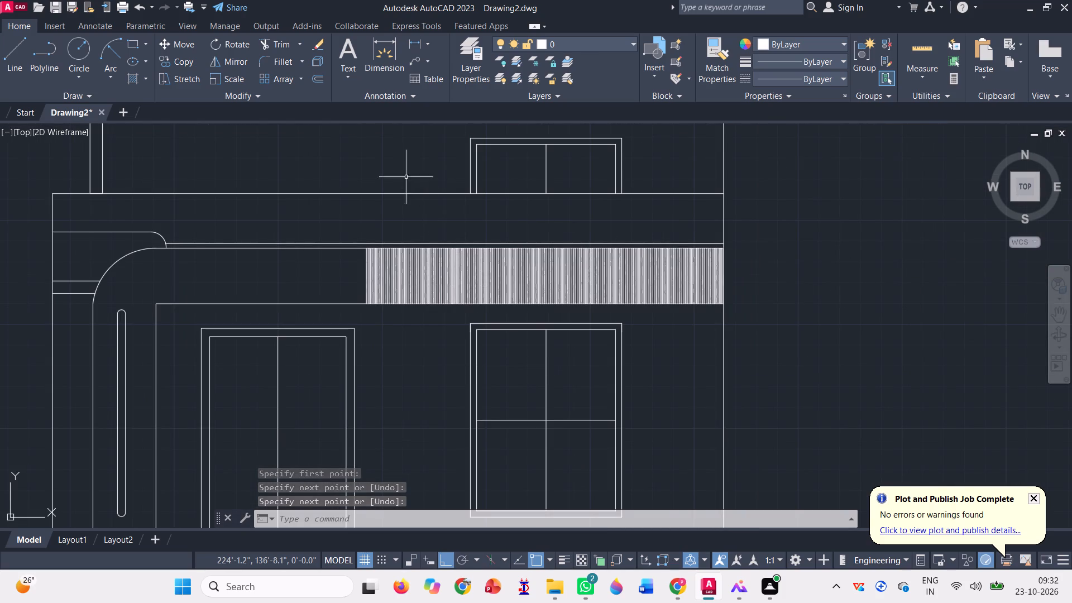
Draw a vertical divider from the strip's upper edge down to the new horizontal line, between the rounded end and the slats.
key(l)
key(Return)
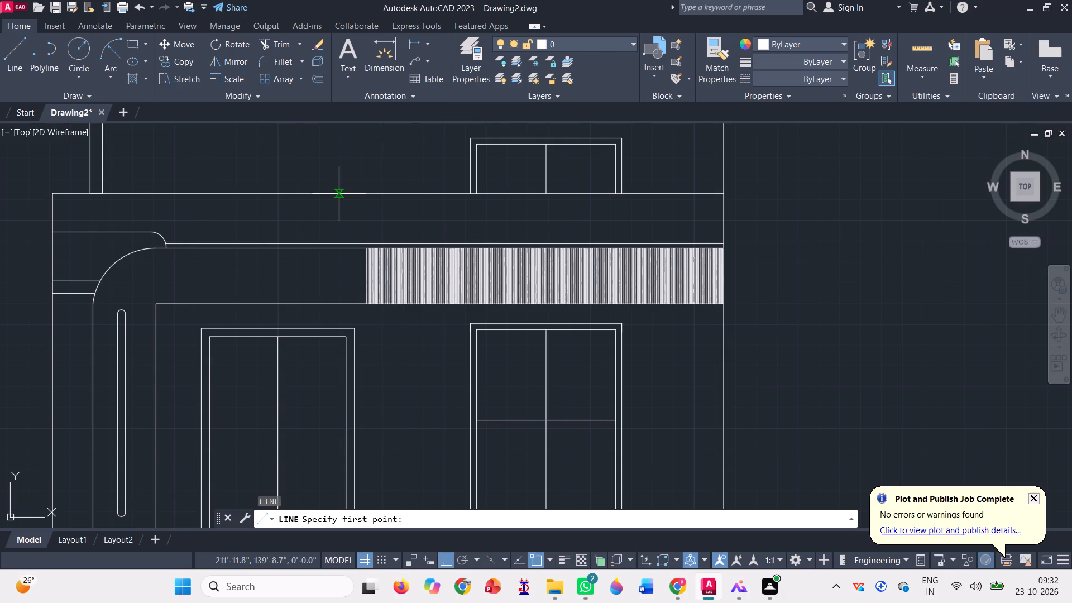
click(291, 194)
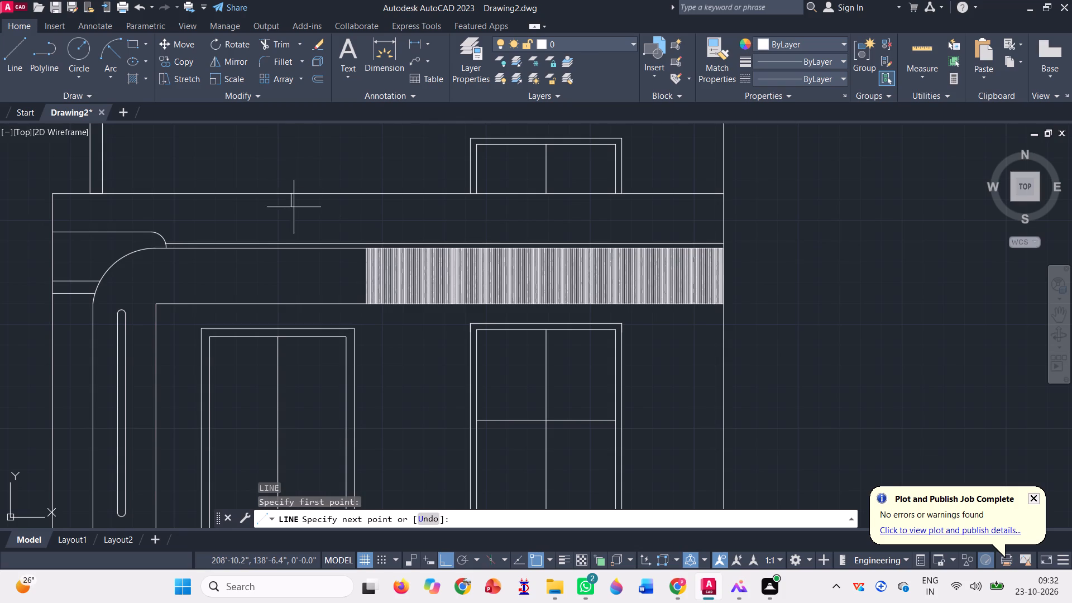
click(291, 242)
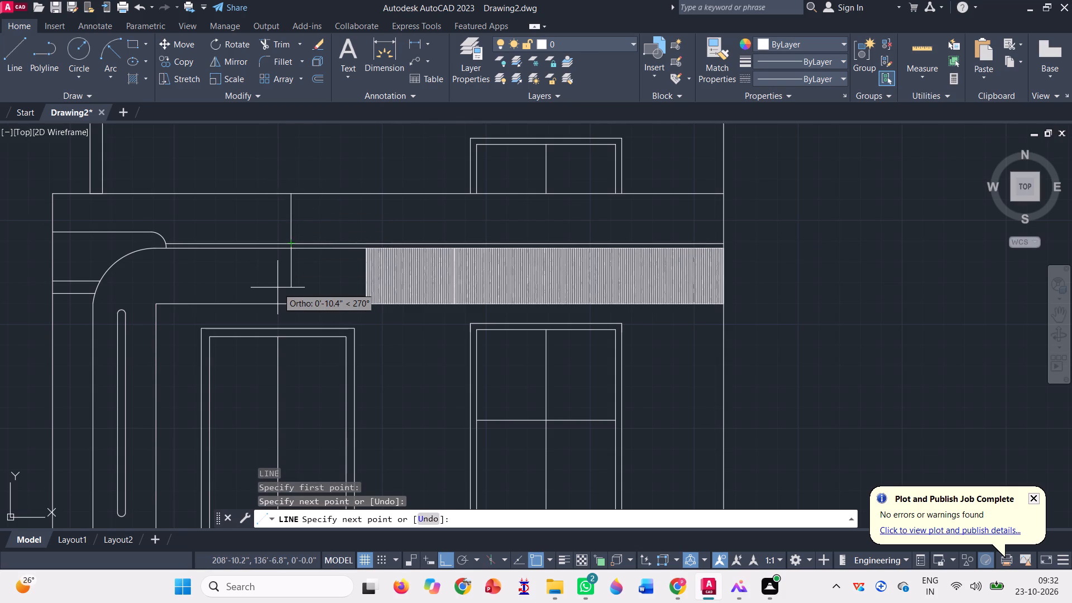
key(space)
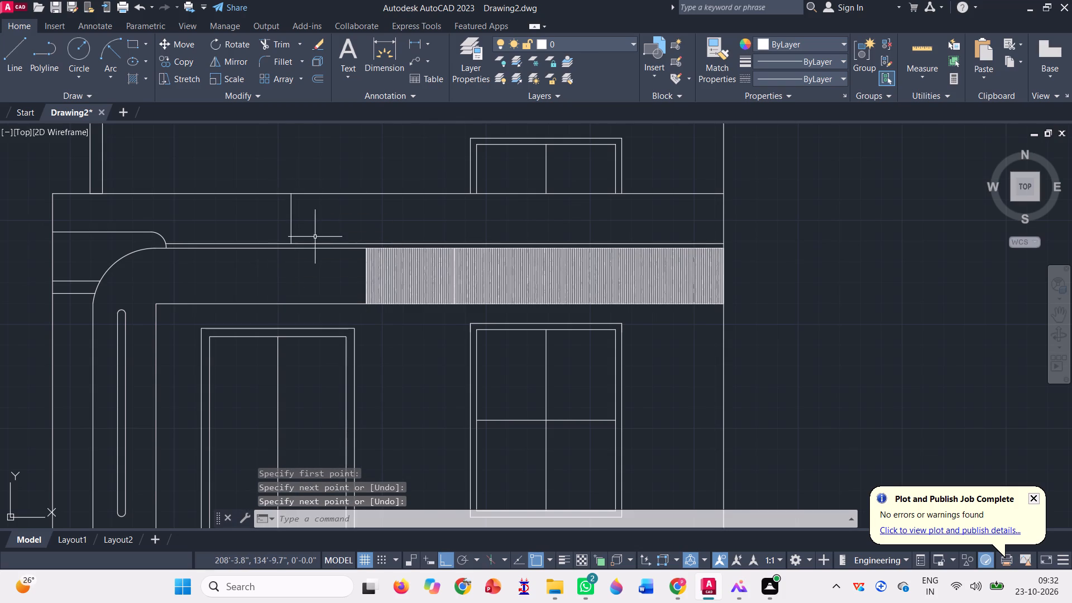
Copy the vertical divider toward the right wall at distances of 1', 2', 5' and 2.5' from the original.
click(192, 62)
click(290, 213)
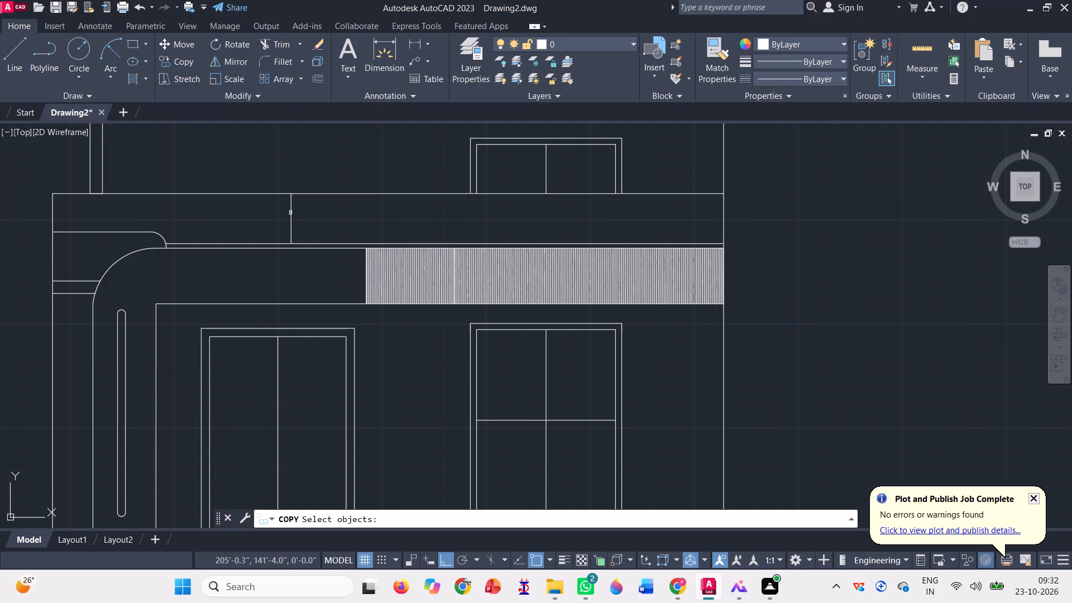
key(space)
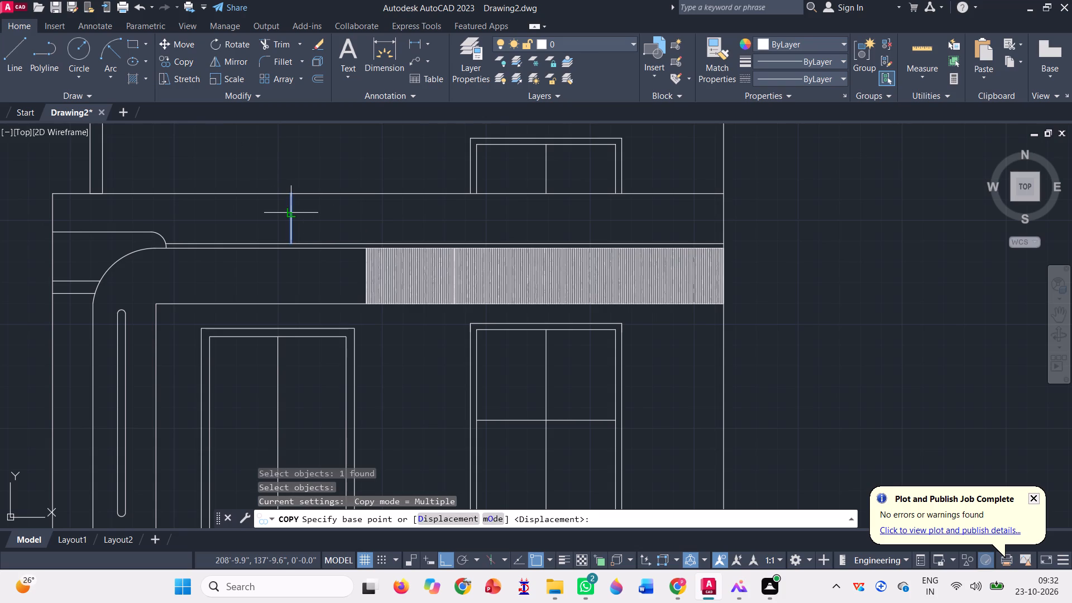
click(289, 197)
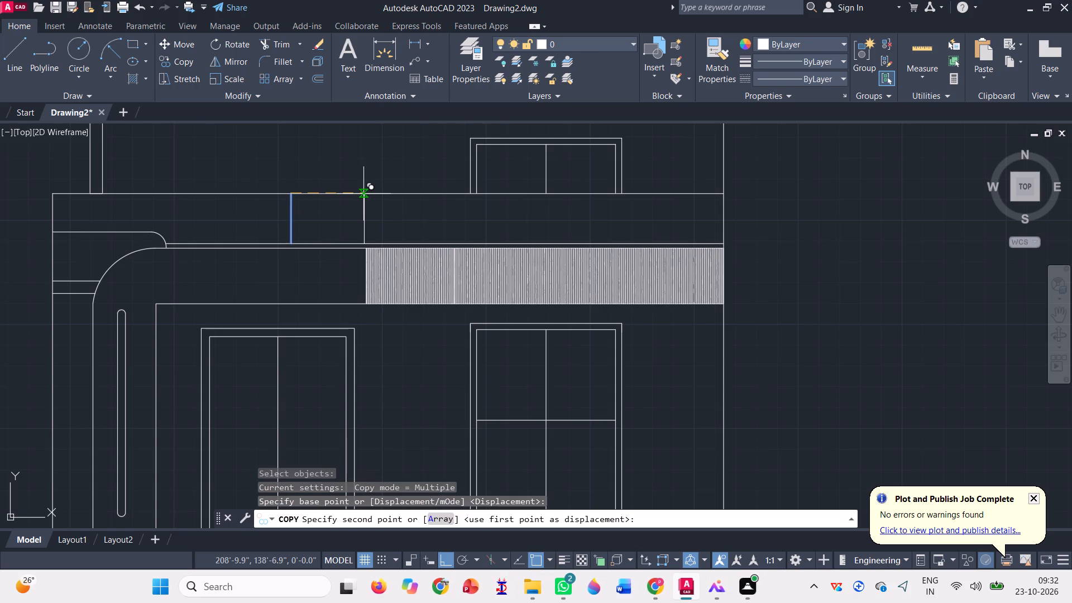
text(1')
key(Return)
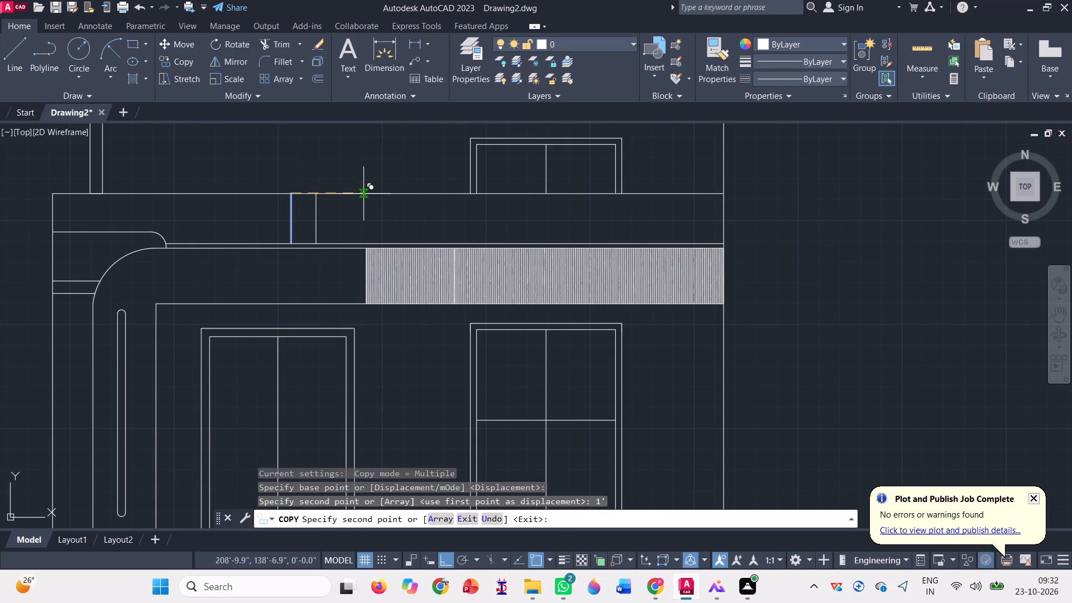
text(2')
key(Return)
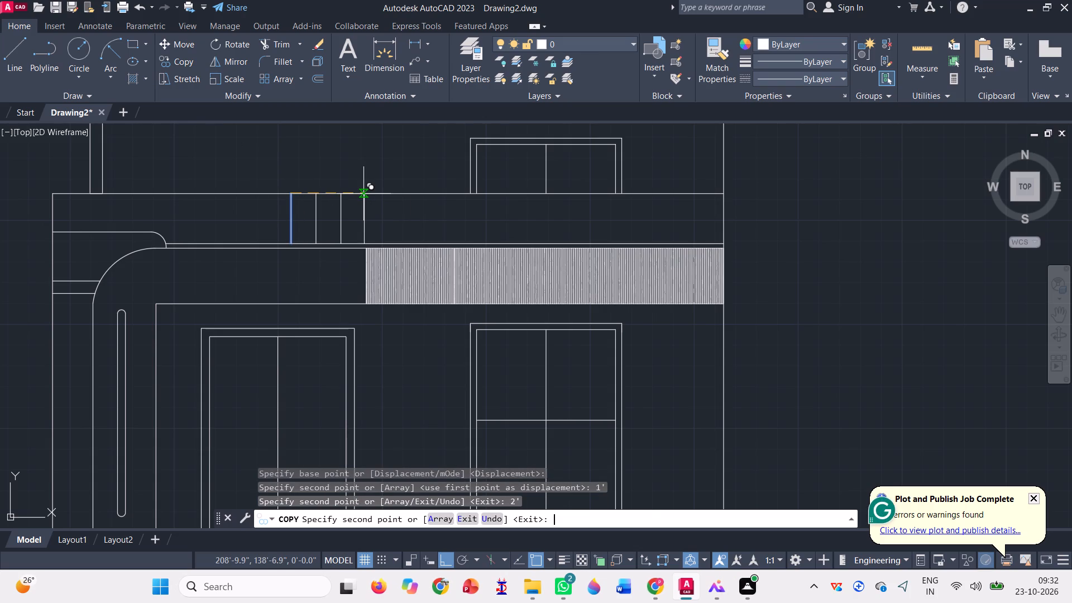
text(5')
key(Return)
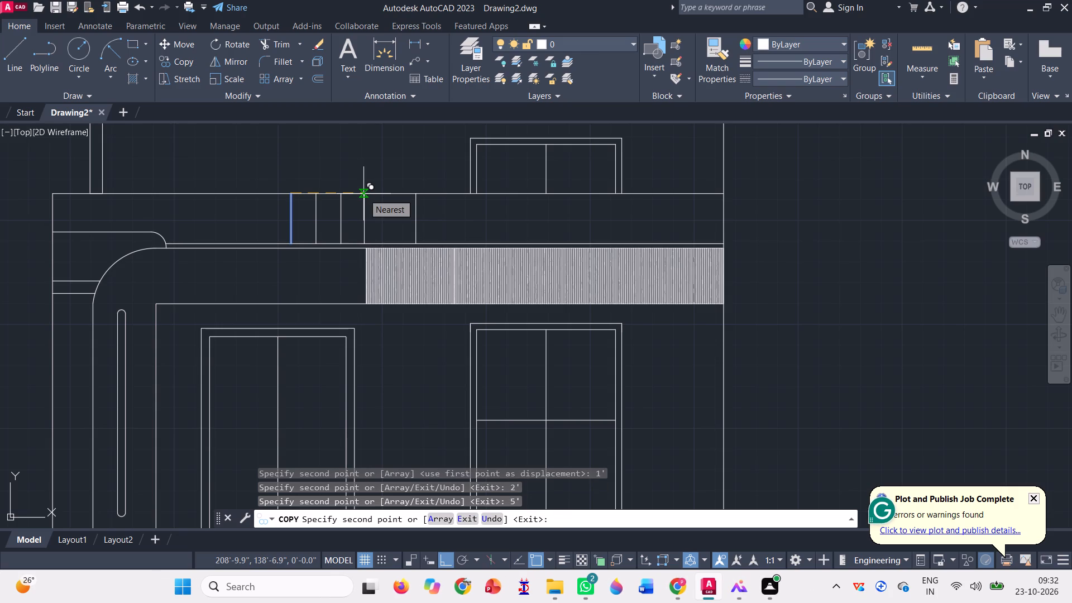
key(2)
text(.5)
key(apostrophe)
key(Return)
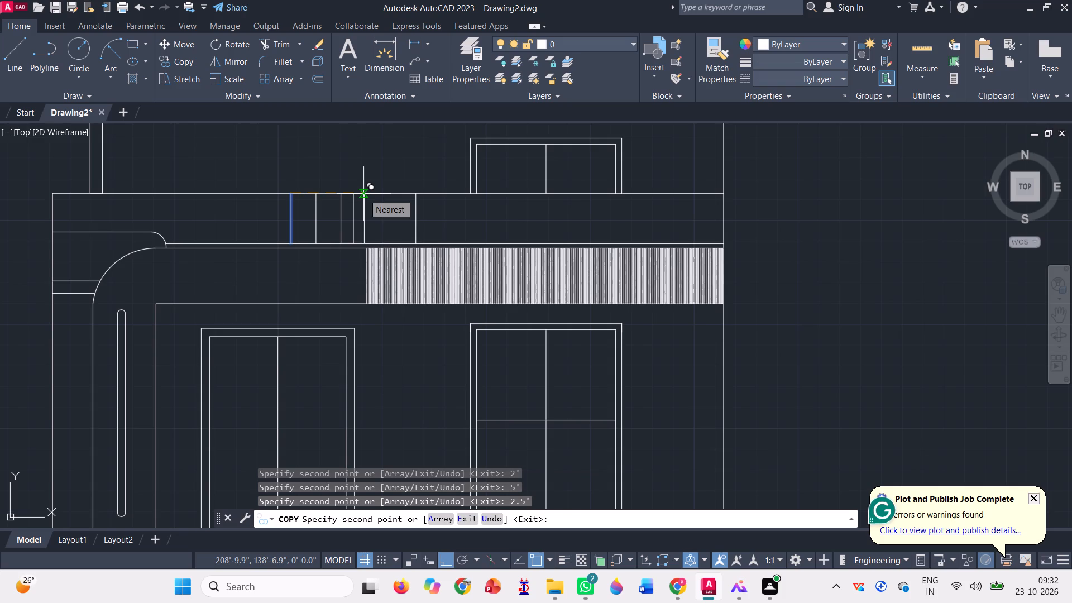
Add further copies of the divider at 7.5', 10', 12.5' and 15' from the original and finish copying.
text(7.5)
key(apostrophe)
key(Return)
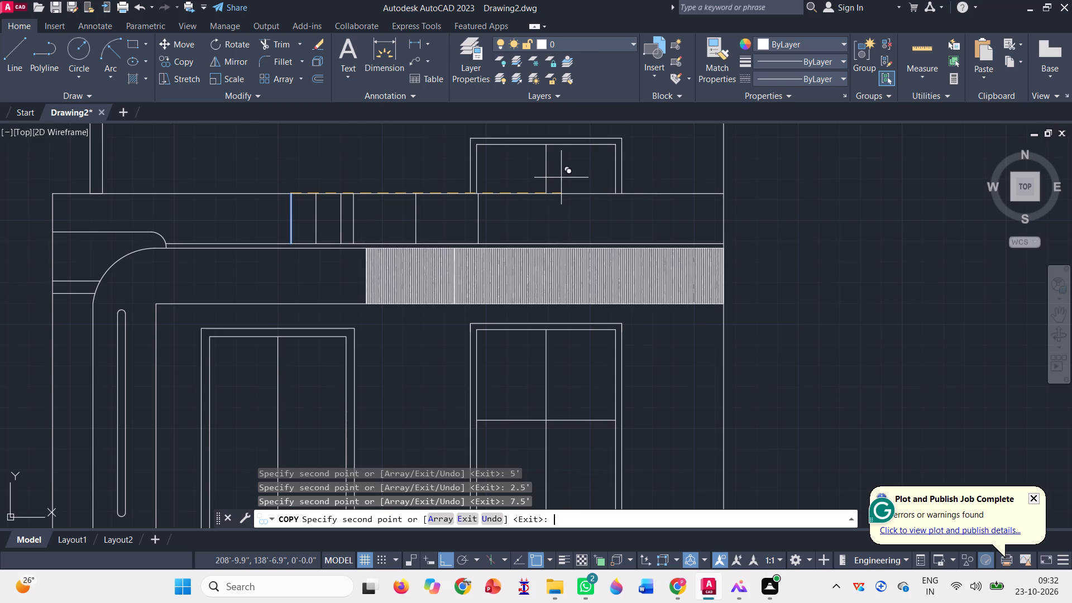
text(10')
key(Return)
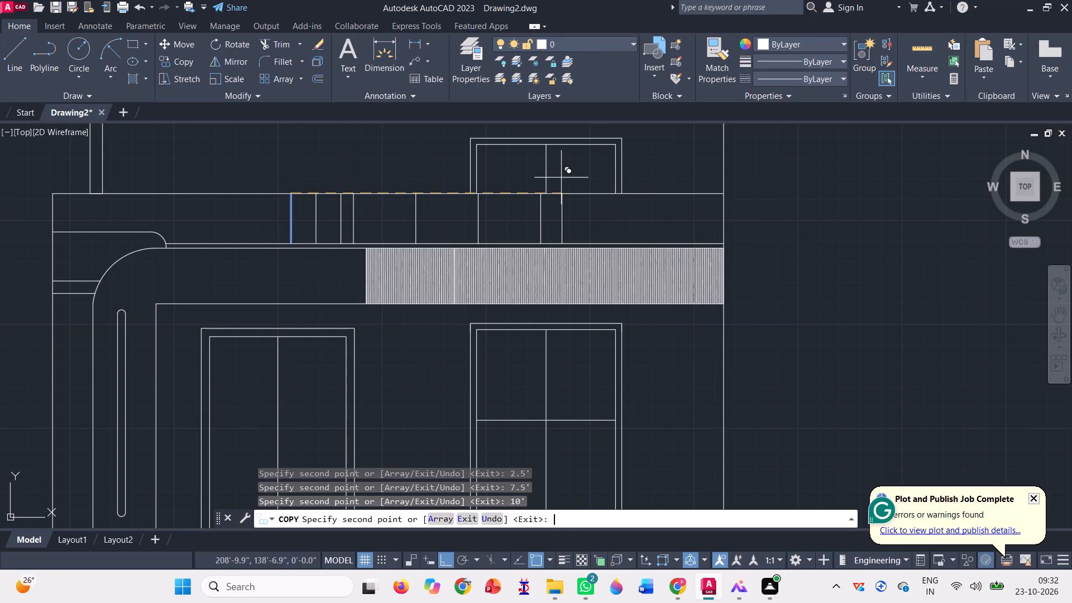
text(12.5')
key(Return)
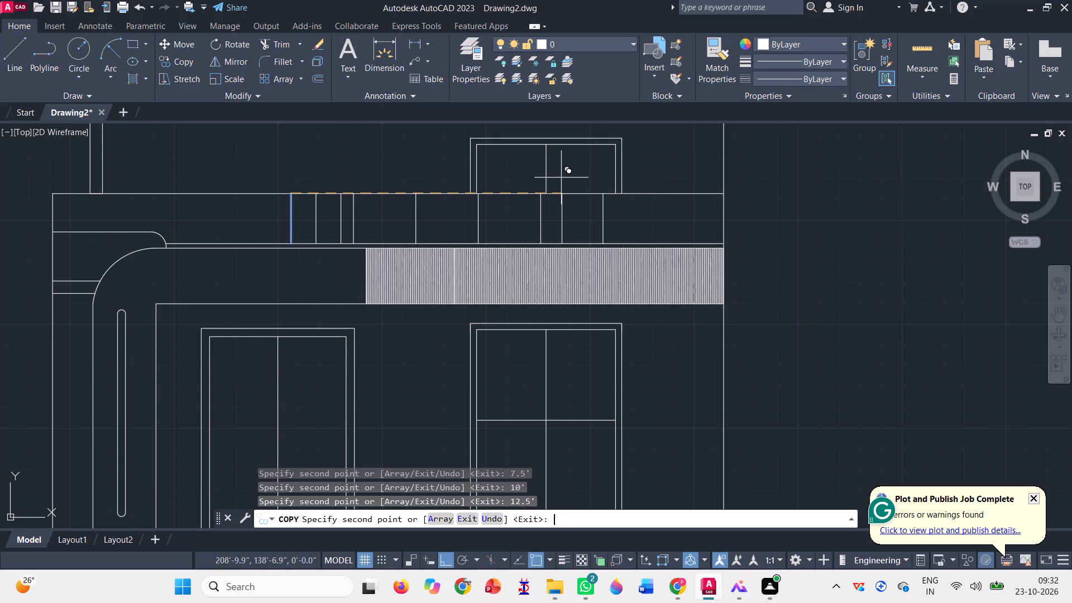
text(15)
key(apostrophe)
key(Return)
key(Return)
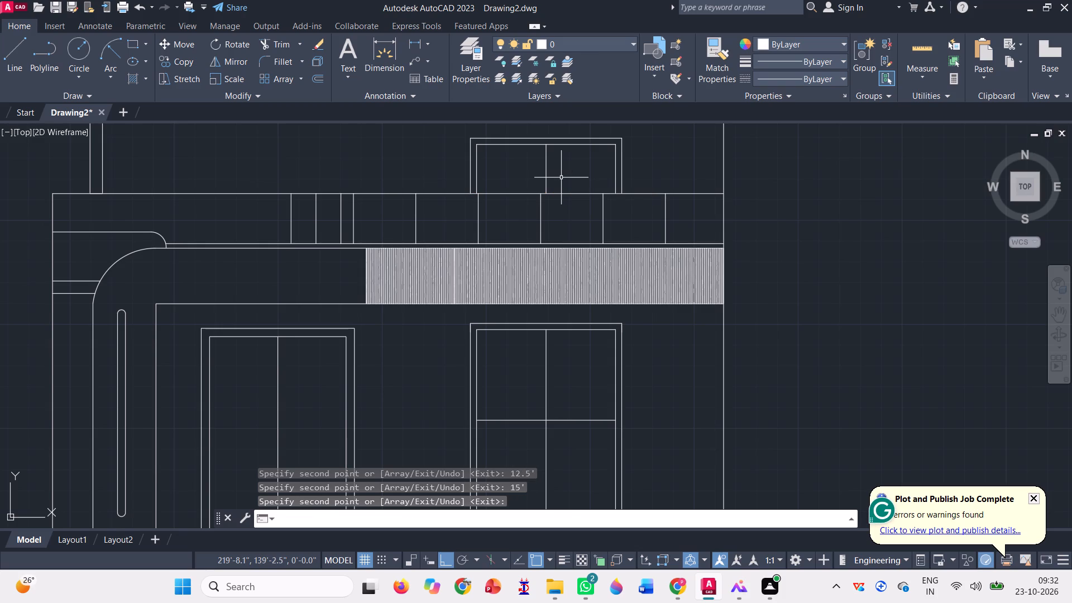
Delete the three divider copies at 1', 2' and 2.5', between the original divider and the 5' copy.
click(352, 211)
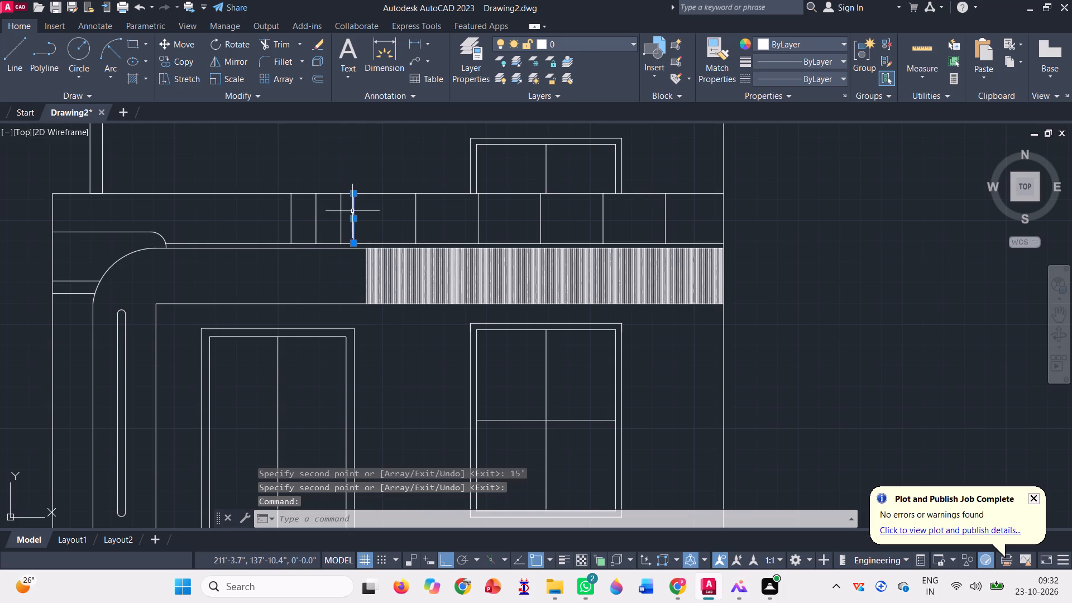
click(317, 216)
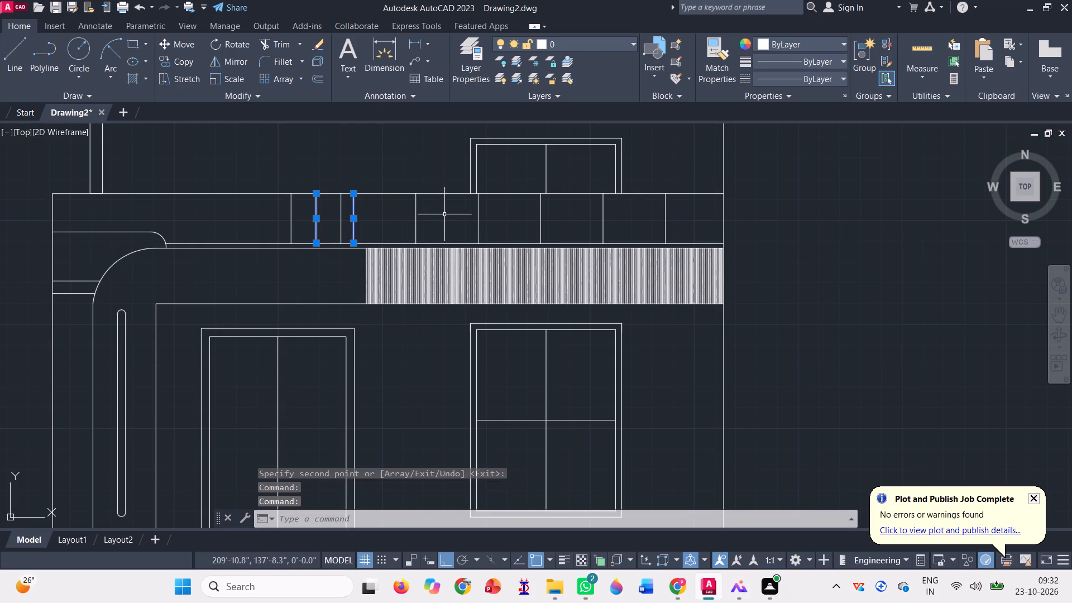
key(Delete)
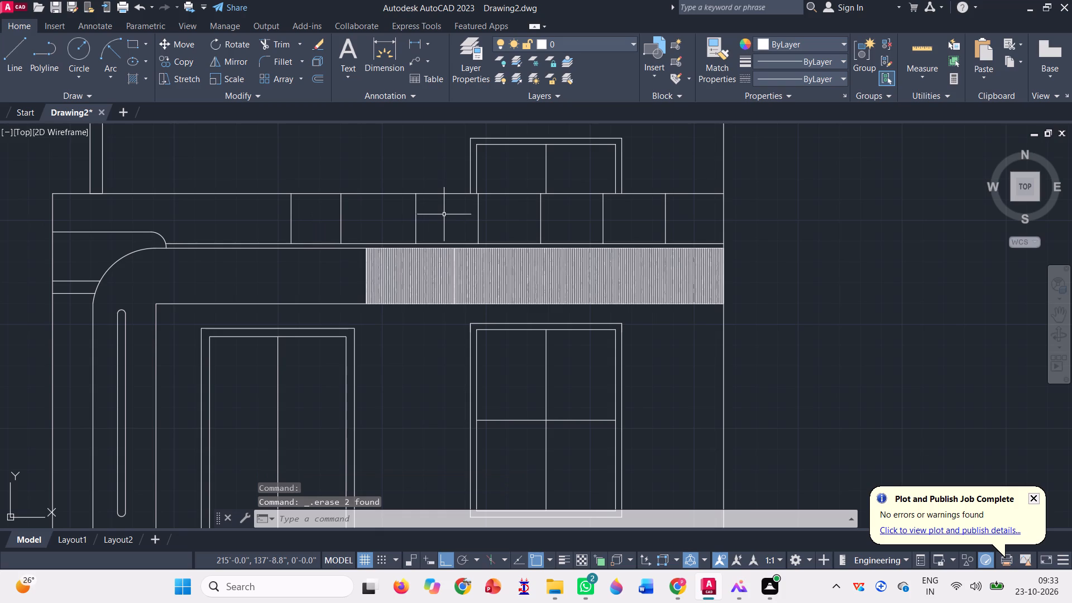
click(341, 221)
key(Delete)
Copy the original divider beside the rounded end toward the right wall at distances of 5' and 2.5'.
click(188, 64)
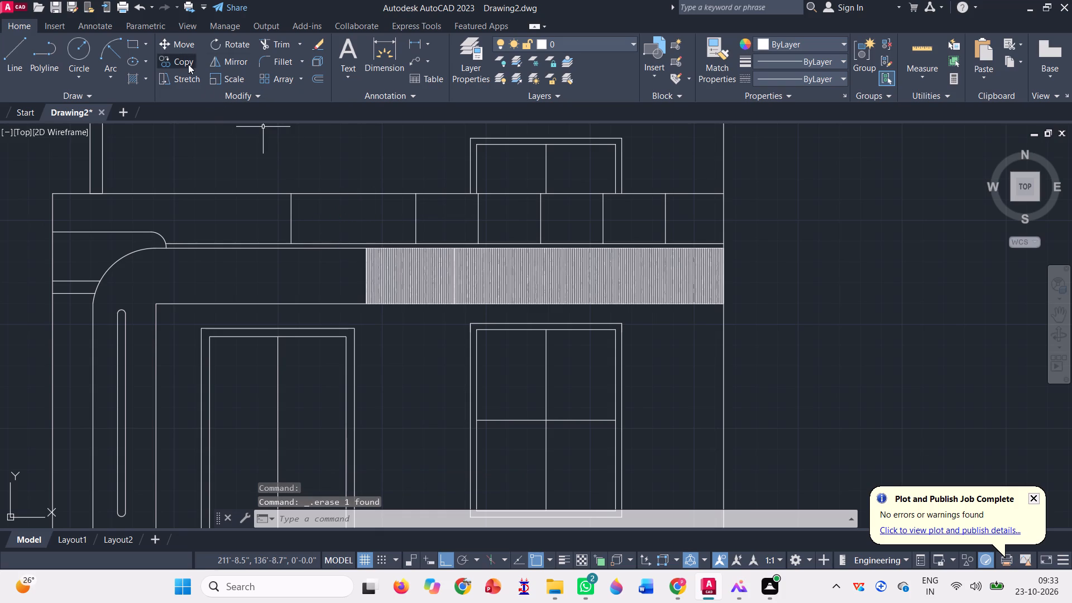
click(293, 225)
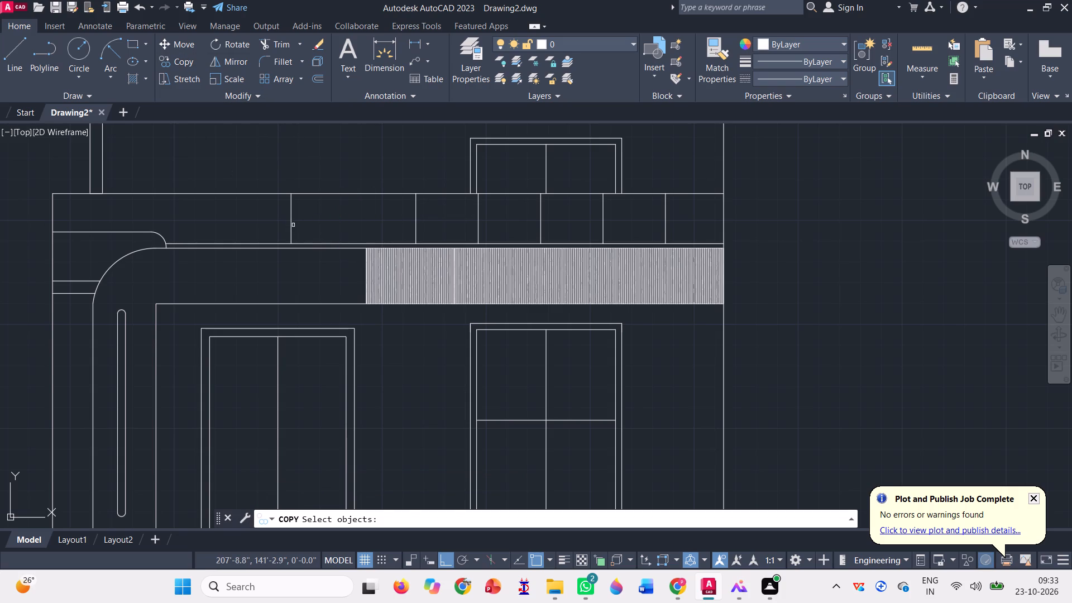
click(280, 219)
key(space)
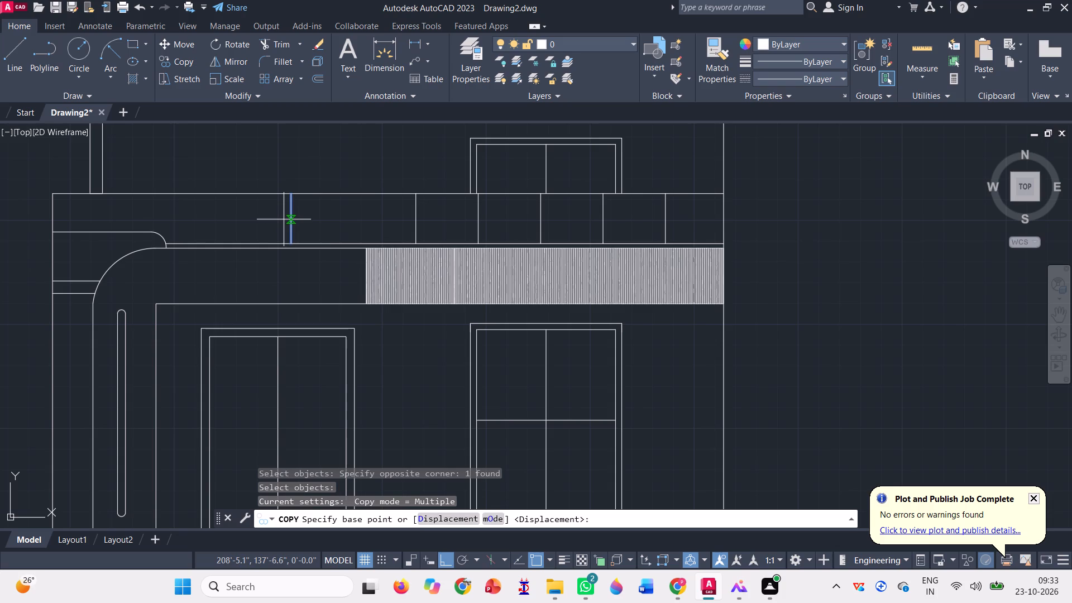
click(290, 191)
text(5')
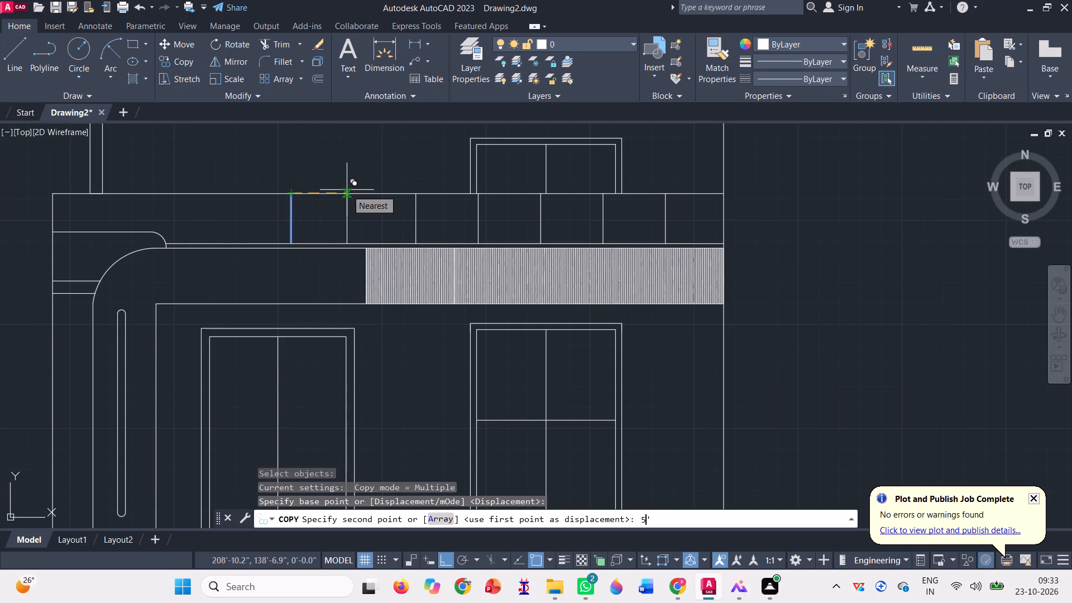
key(Return)
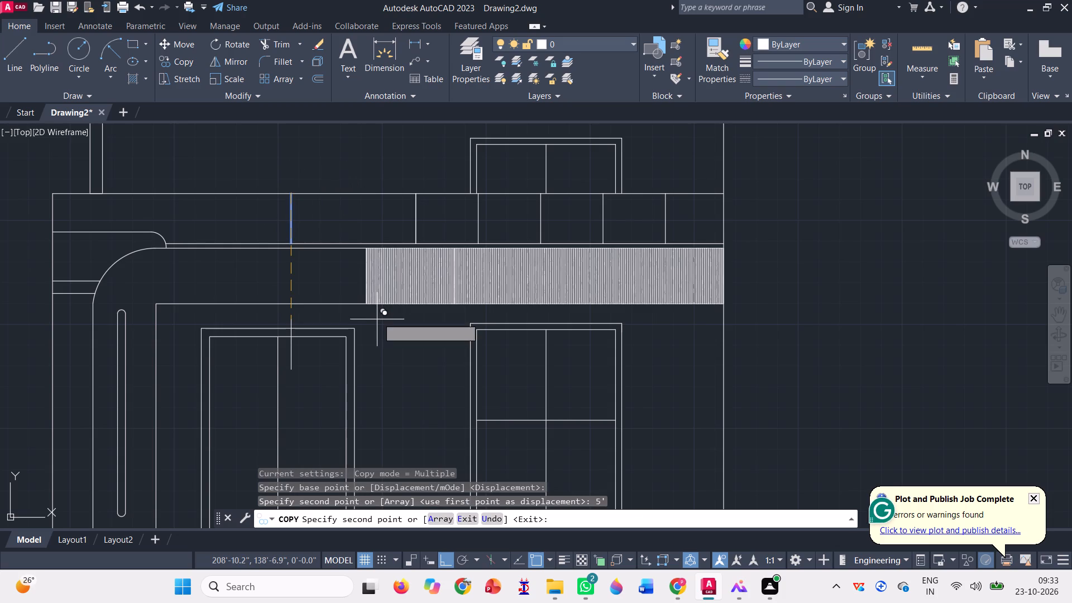
text(2.5)
key(apostrophe)
key(Return)
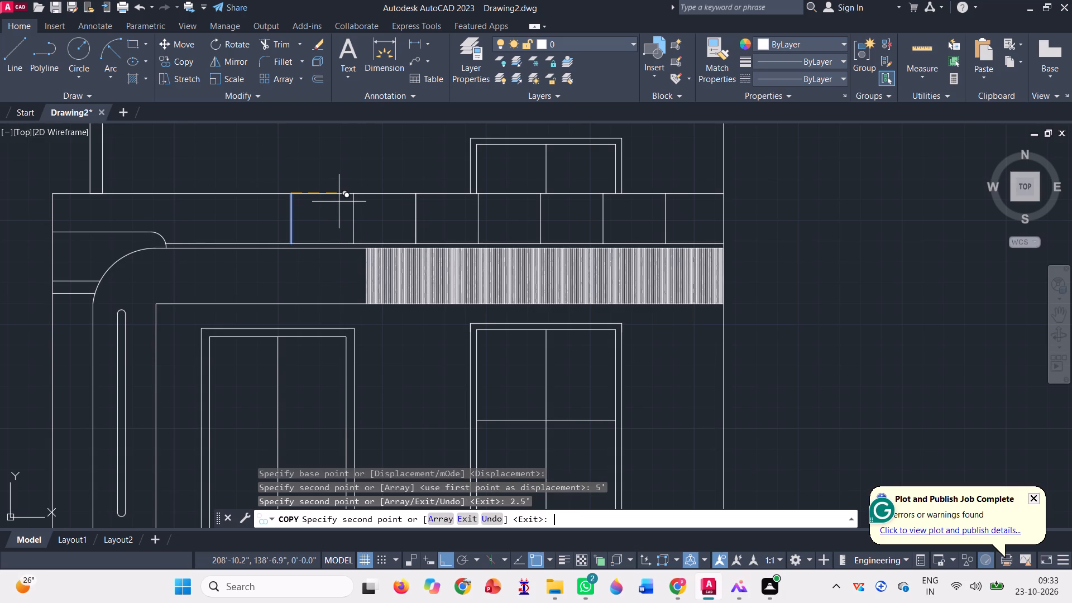
key(space)
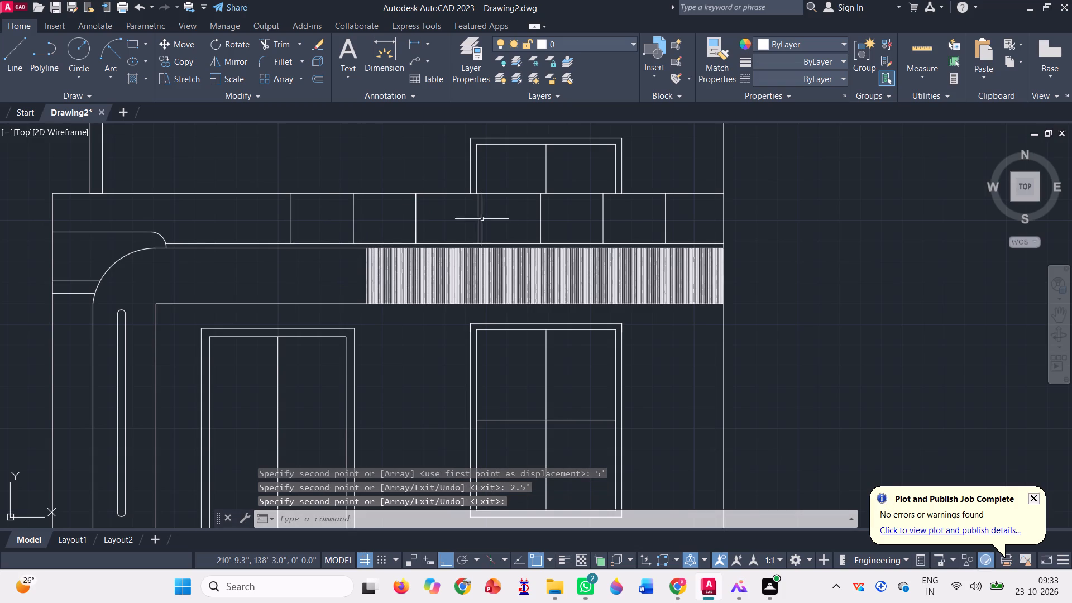
Delete one of the two overlapping dividers at 5' from the original.
click(418, 211)
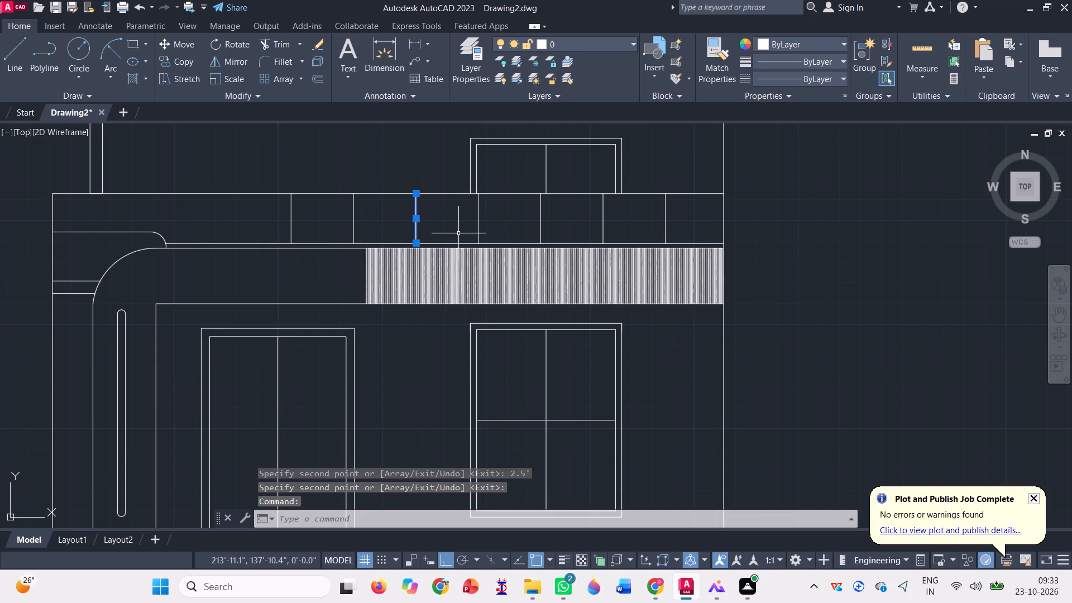
key(Delete)
Draw a box outline about 16' wide rising about 8' above the strip's upper edge, its right side ending on the roof's top line.
scroll(452, 340, down, 1)
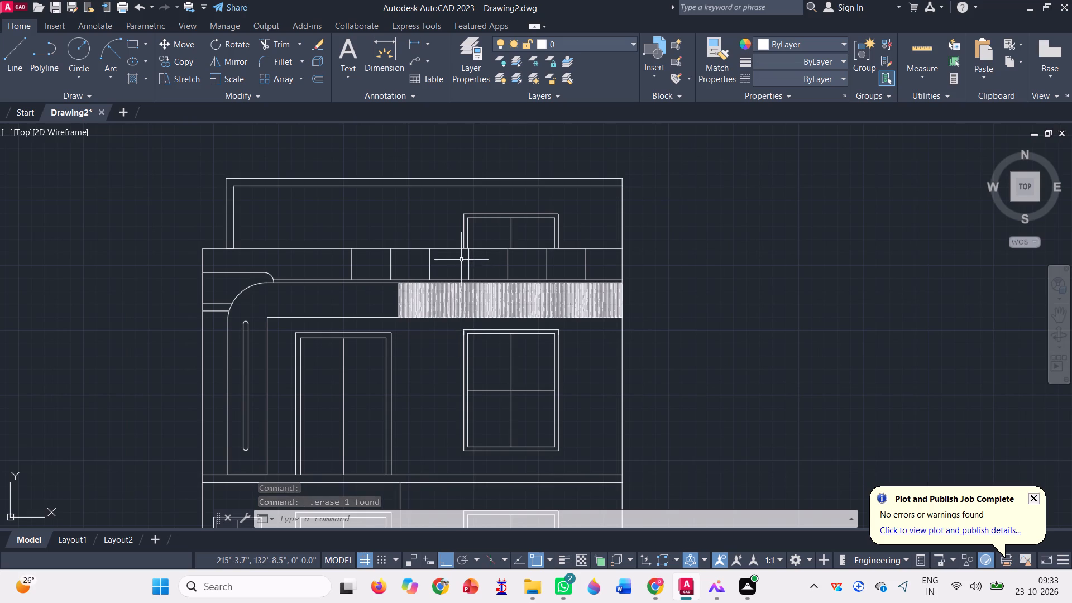
key(l)
key(Return)
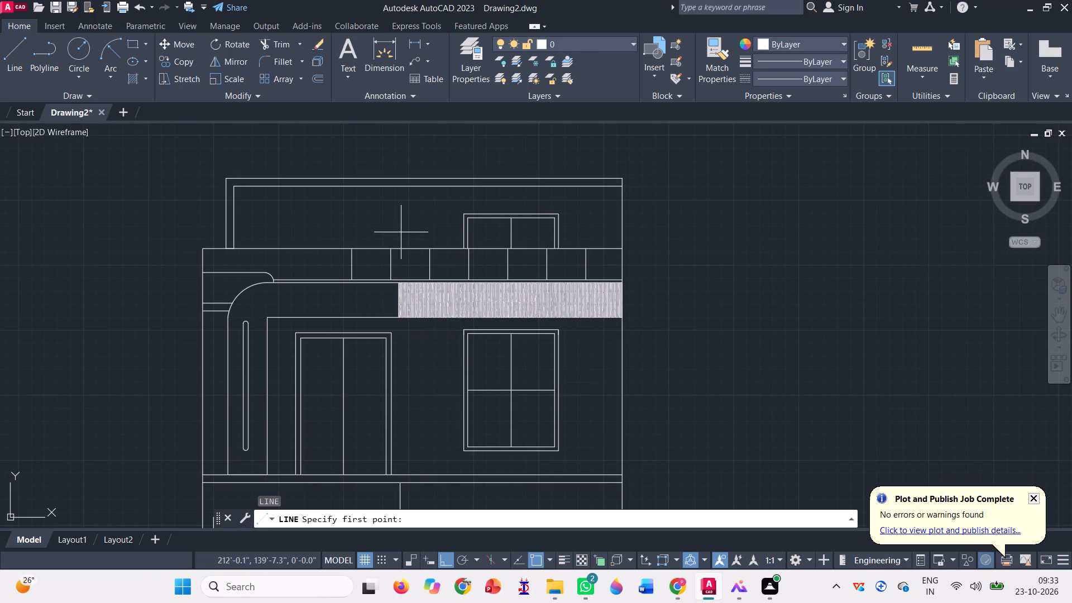
click(369, 248)
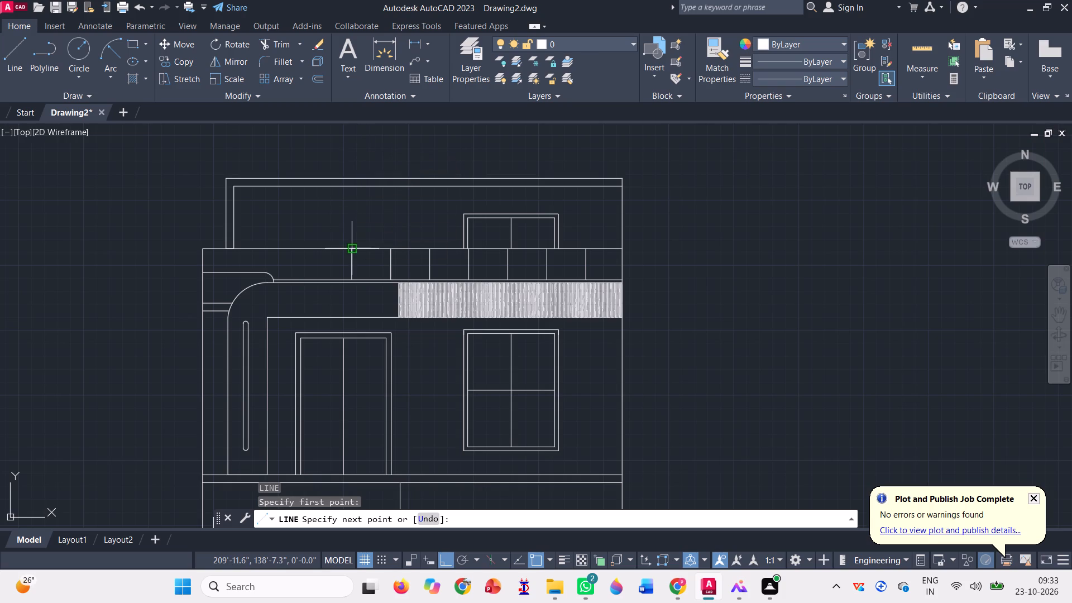
scroll(352, 252, down, 1)
click(362, 172)
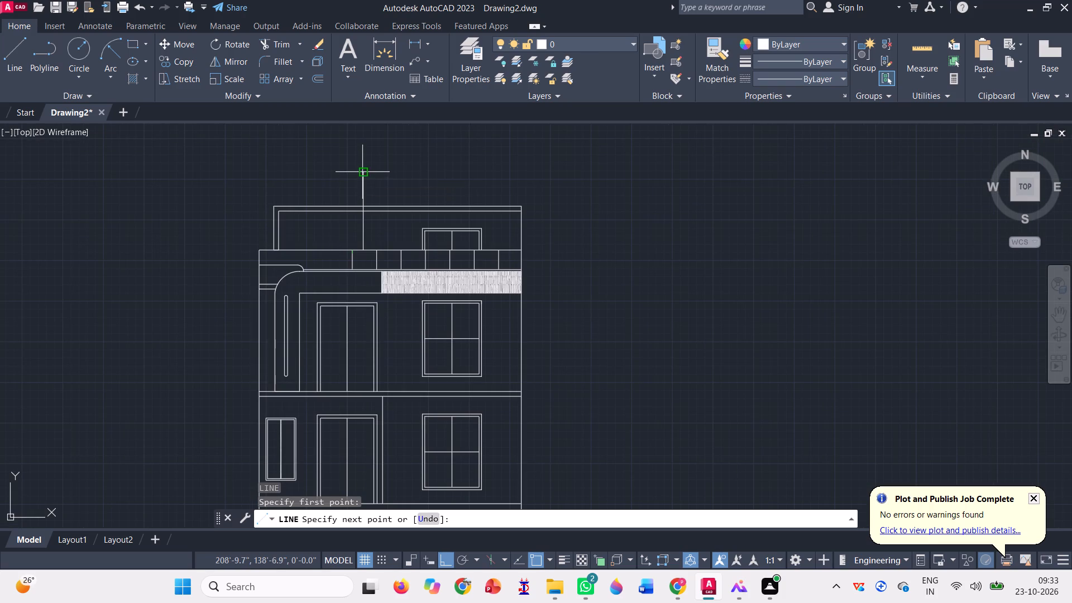
click(520, 171)
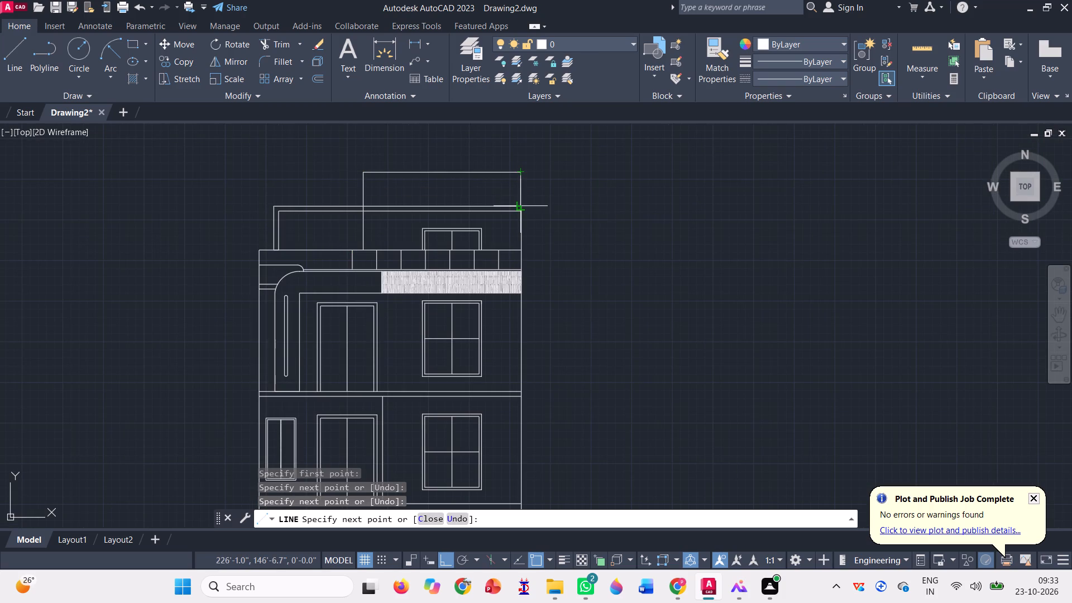
click(520, 203)
scroll(527, 194, up, 2)
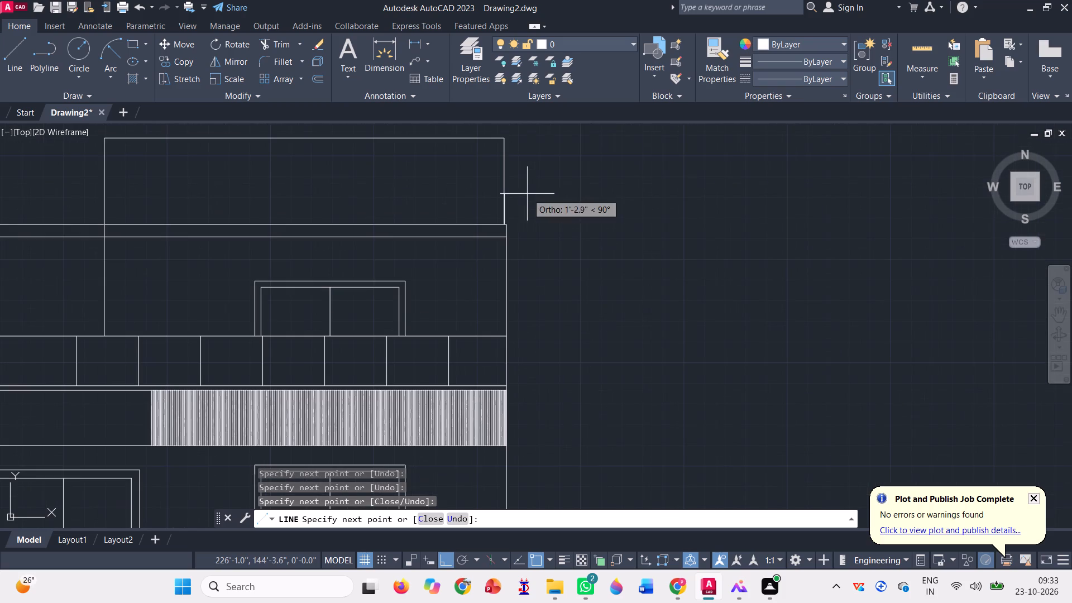
key(space)
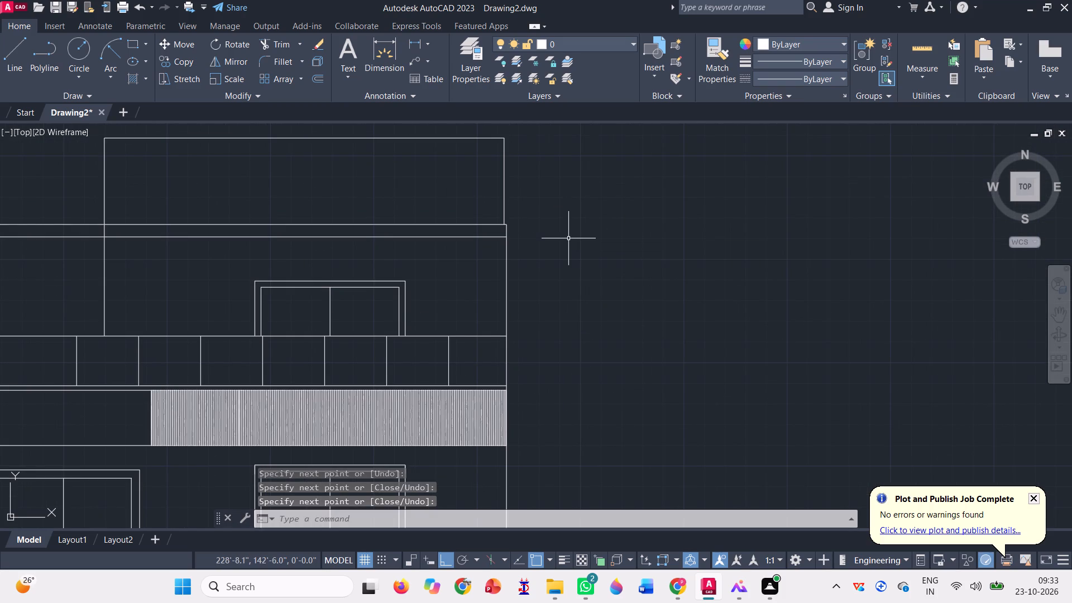
Replace the outline's misaligned right side with a vertical line from the roof's outer right corner to just above the outline's top.
click(15, 51)
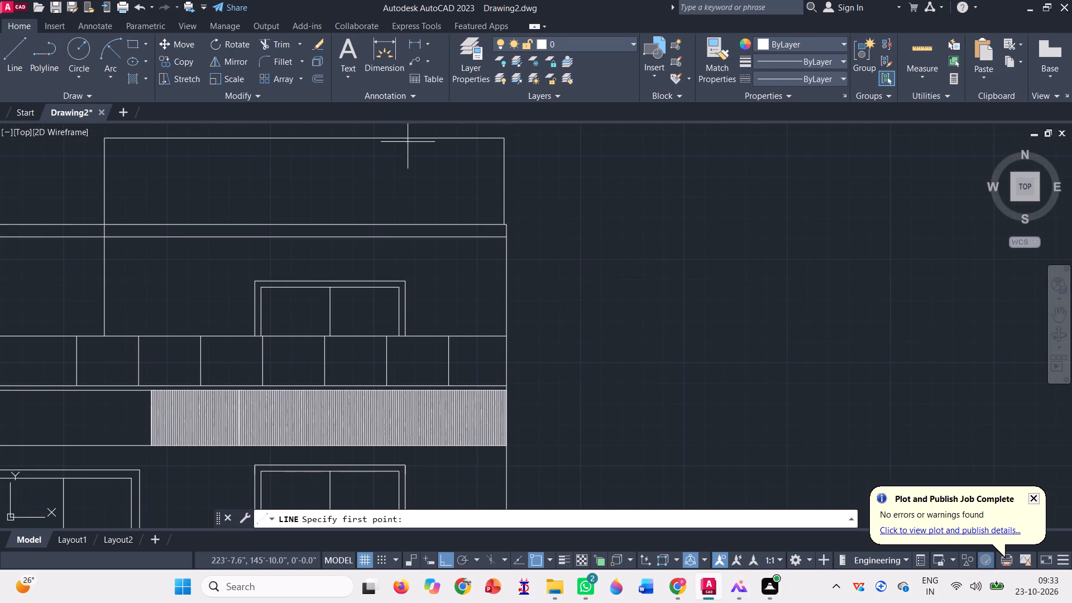
scroll(510, 123, up, 4)
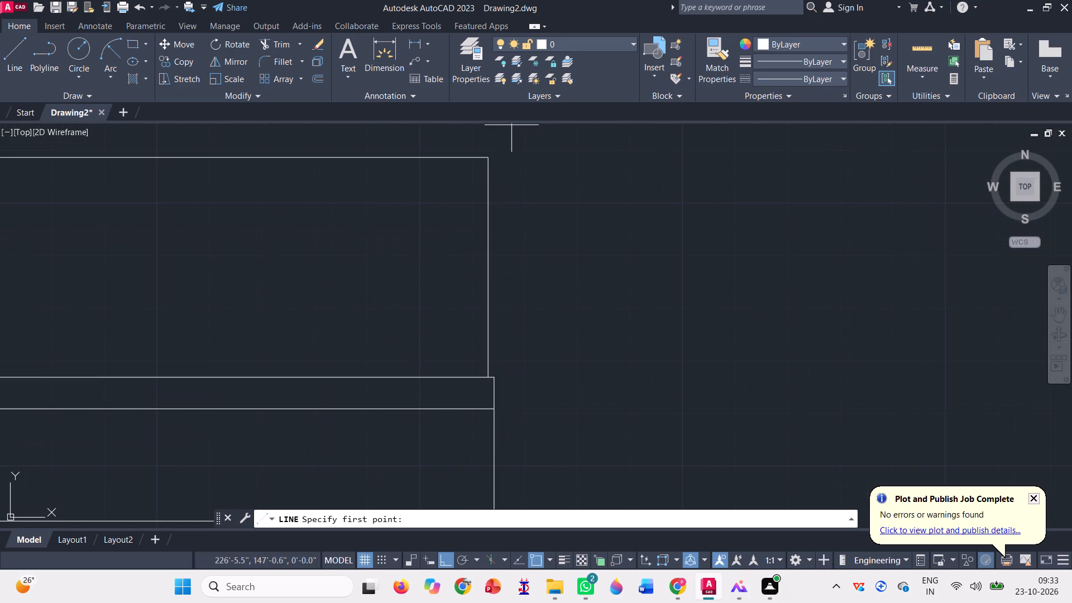
click(495, 378)
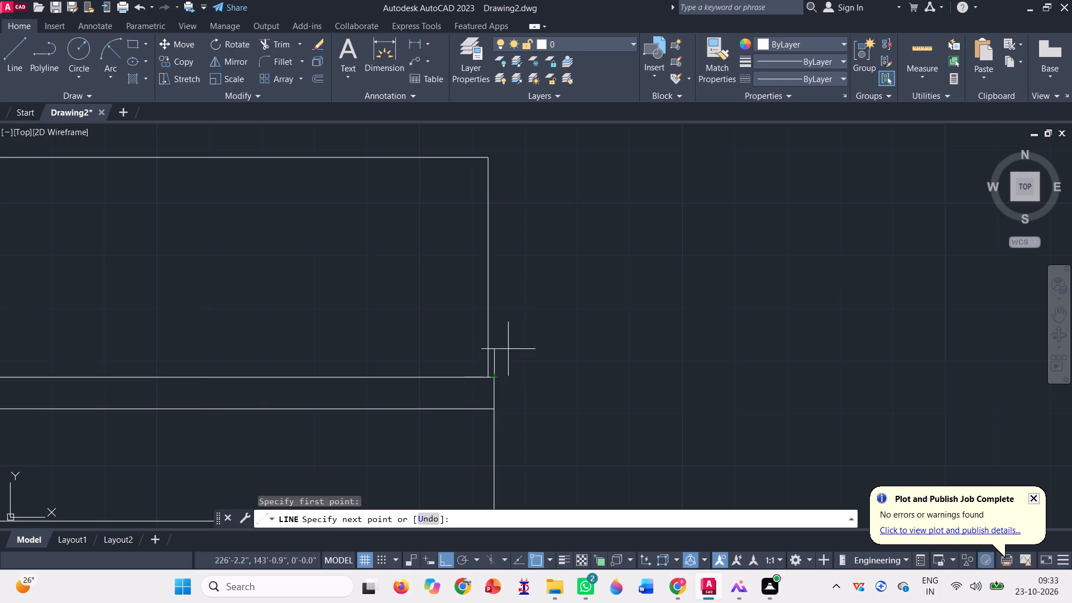
click(500, 136)
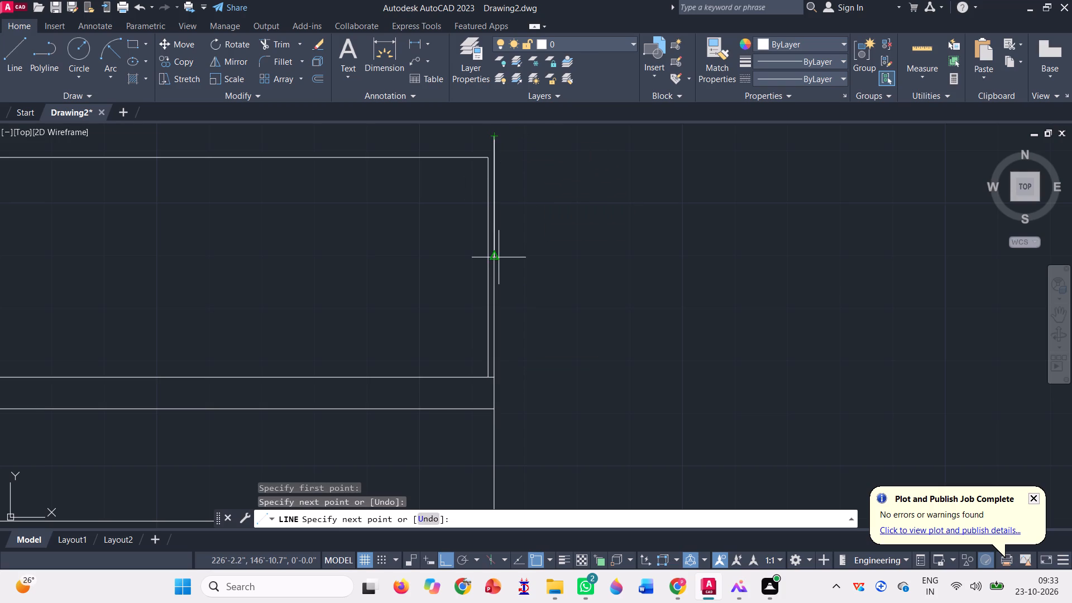
key(space)
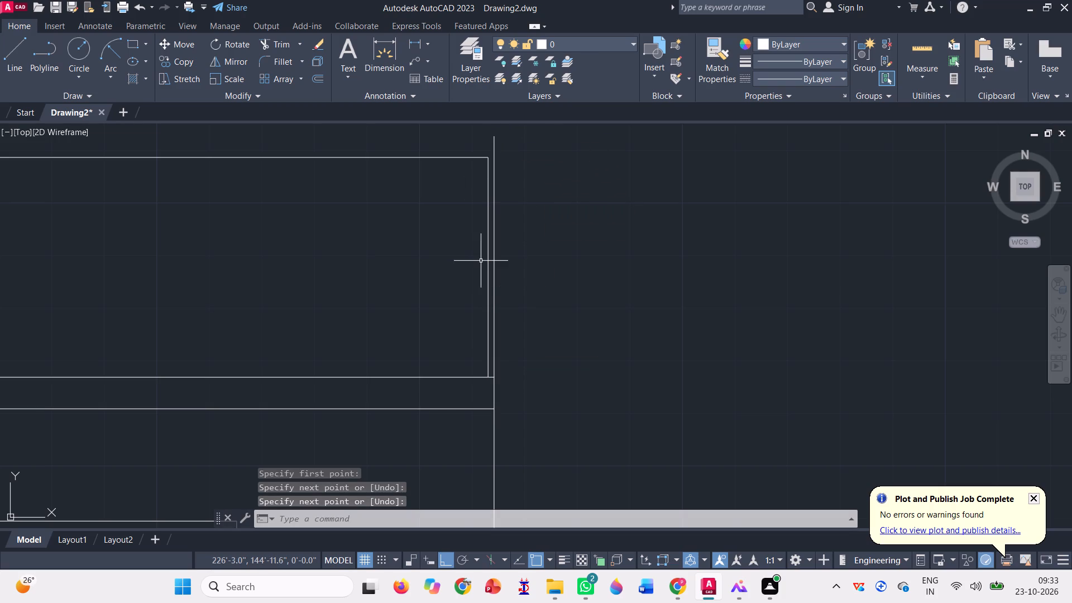
click(487, 273)
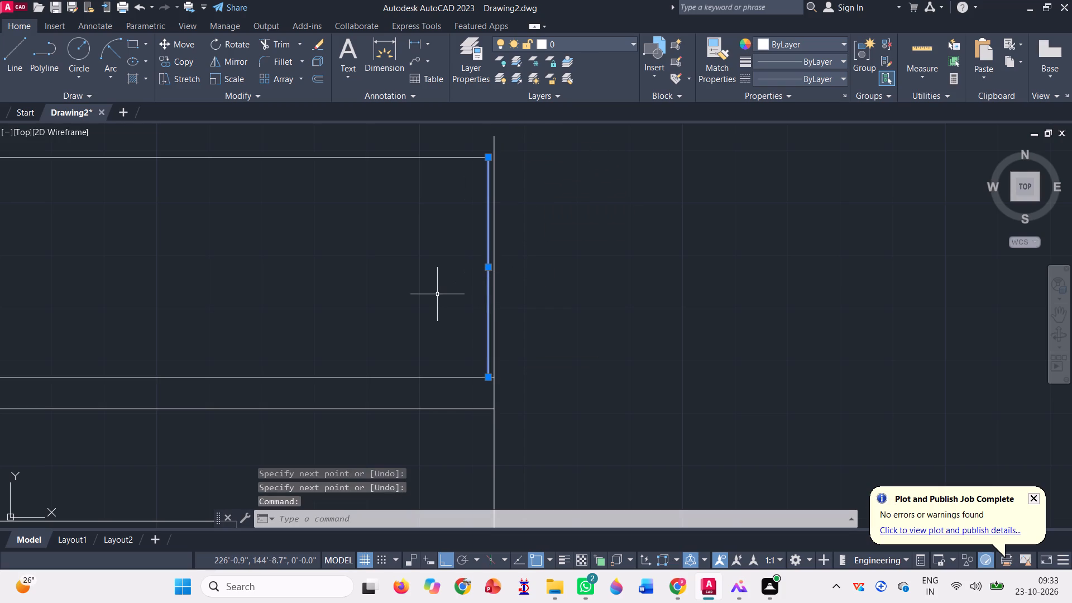
key(Delete)
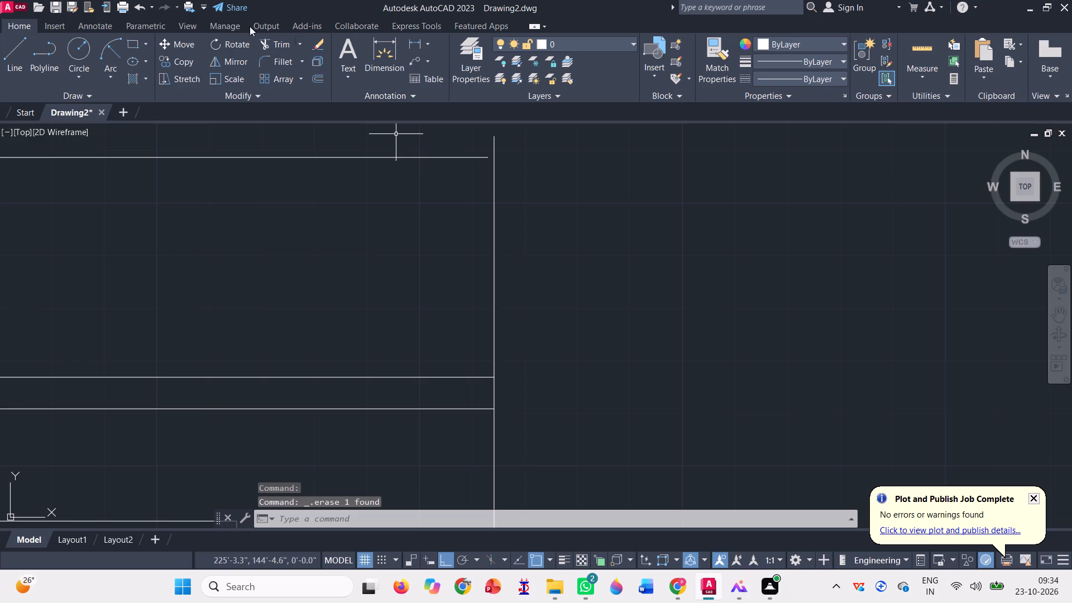
Extend the outline's top edge to the new vertical line.
click(300, 41)
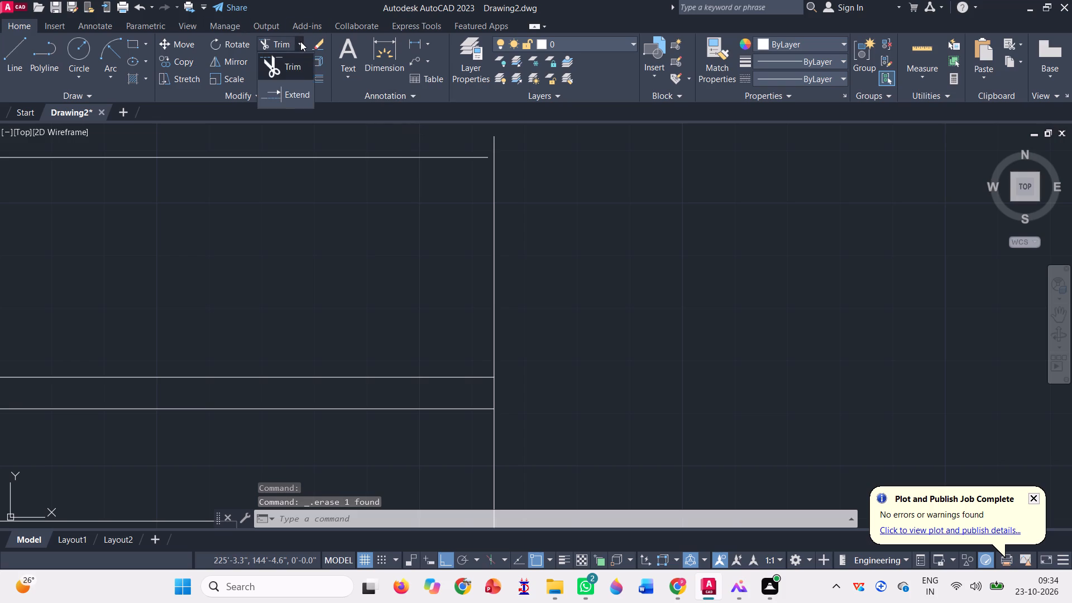
click(295, 99)
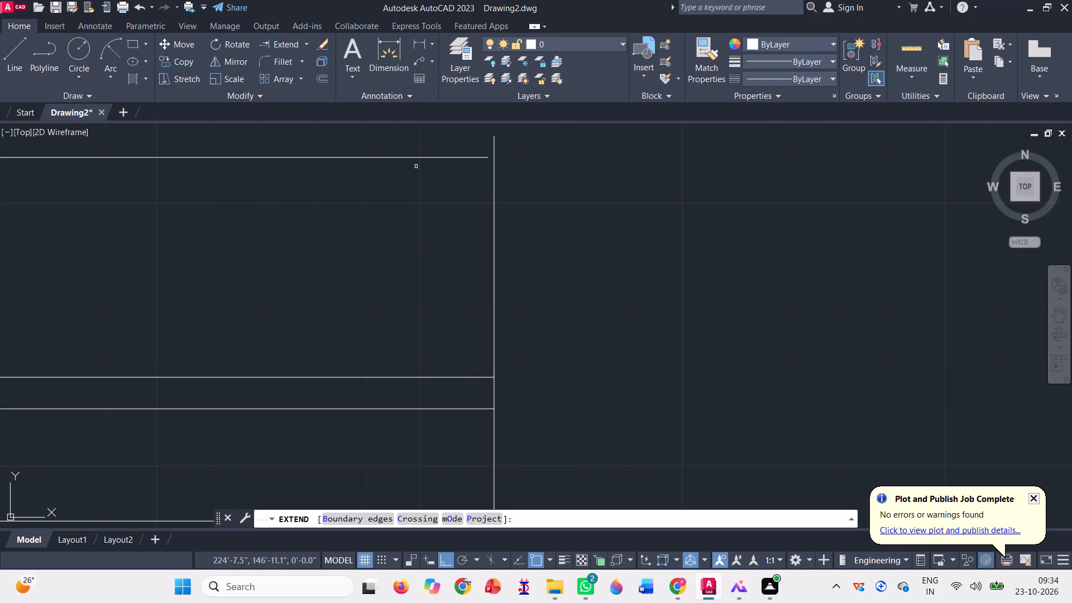
click(428, 155)
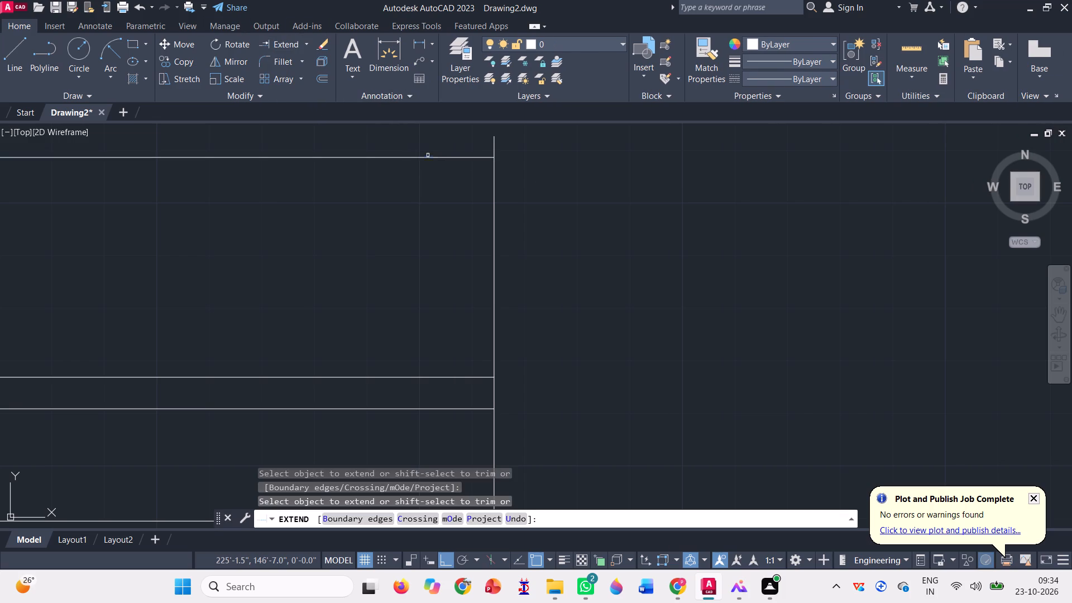
Trim the piece of the new vertical line that overshoots the outline's top edge.
scroll(541, 181, down, 2)
click(305, 42)
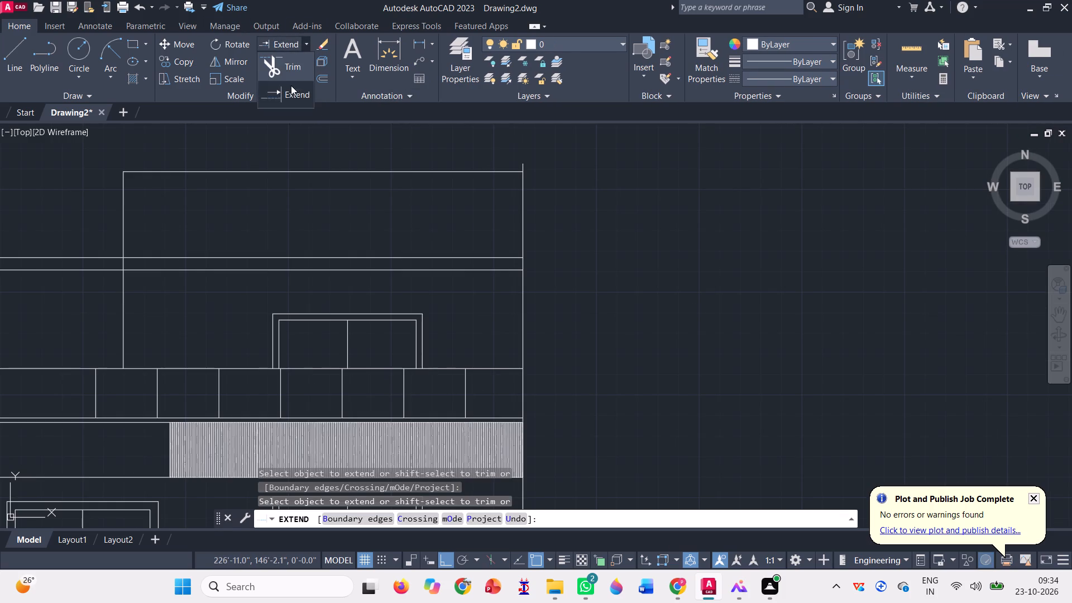
click(290, 65)
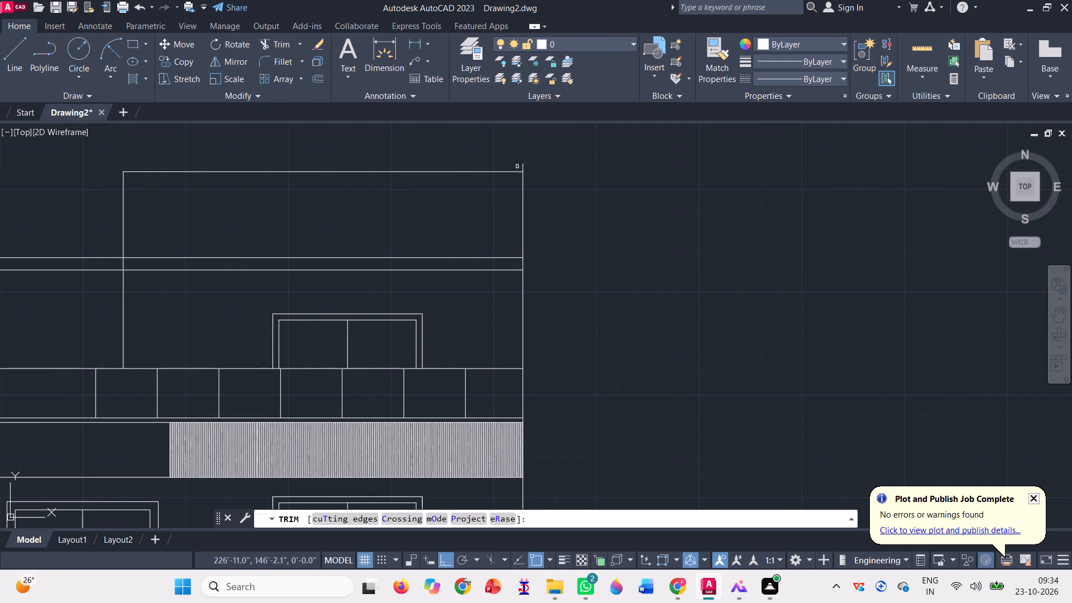
scroll(530, 167, up, 2)
click(506, 167)
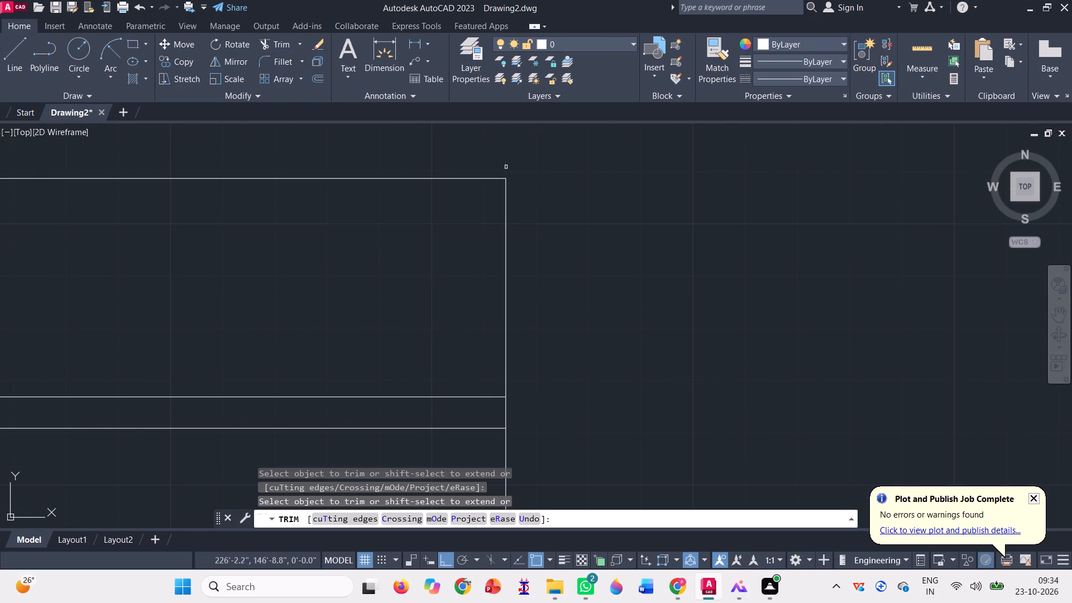
scroll(515, 166, down, 1)
scroll(575, 177, down, 2)
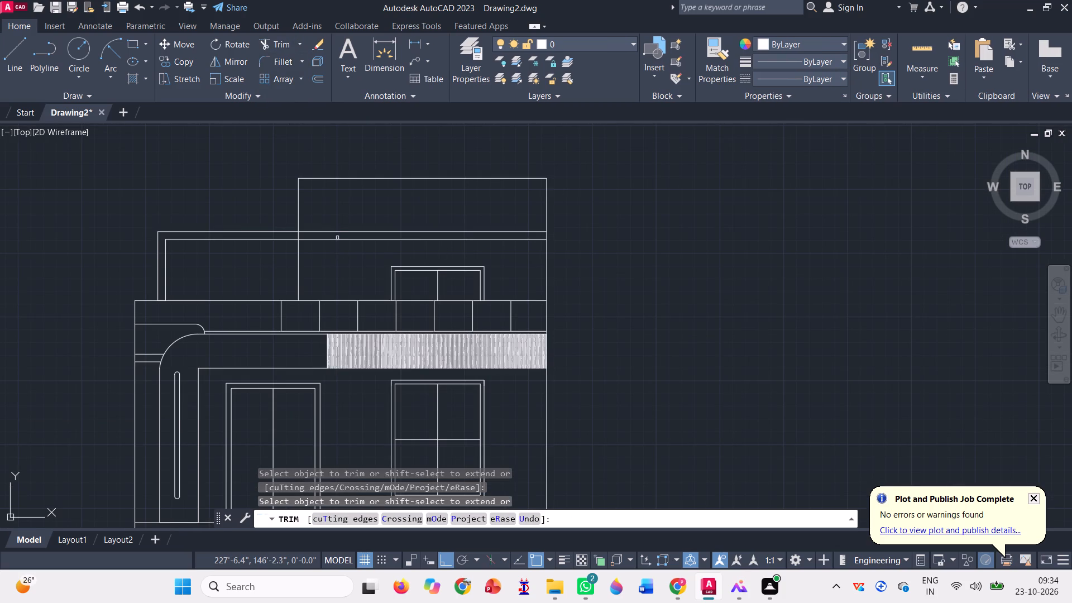
scroll(338, 210, down, 2)
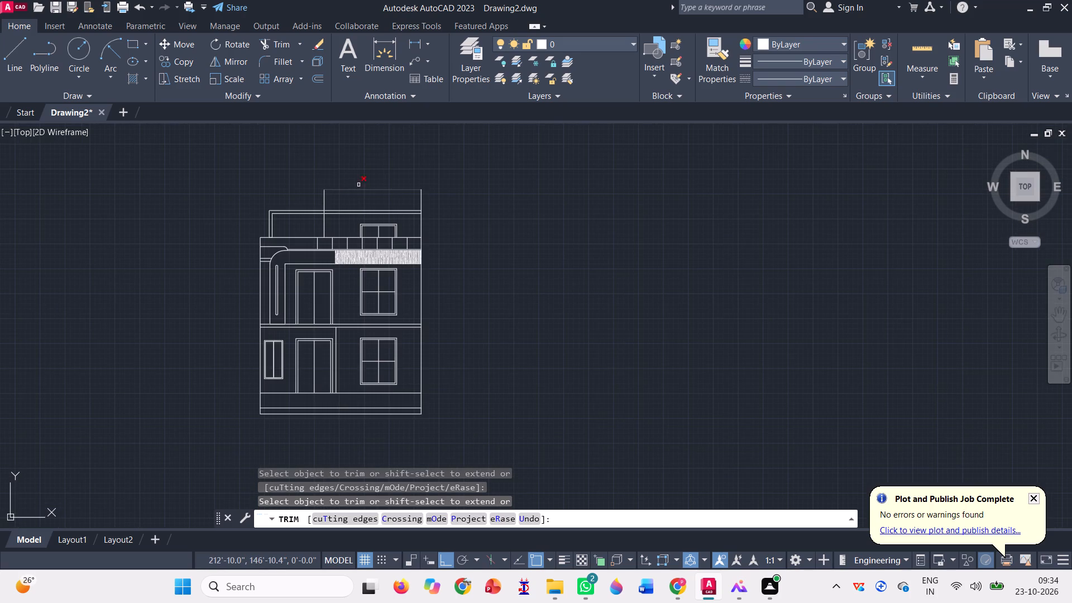
scroll(351, 166, down, 1)
scroll(296, 169, up, 1)
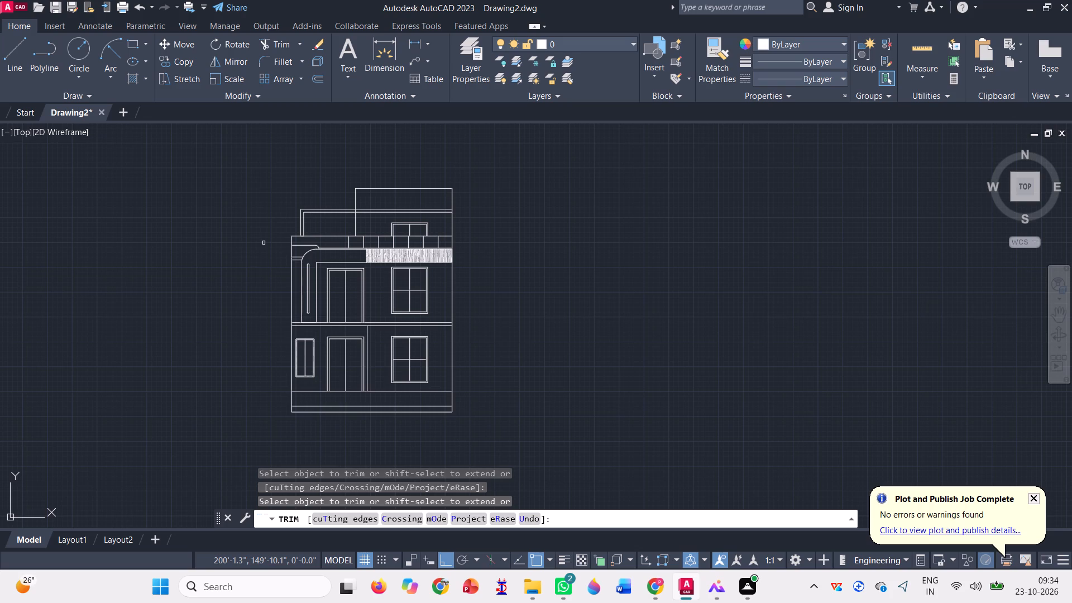
key(Escape)
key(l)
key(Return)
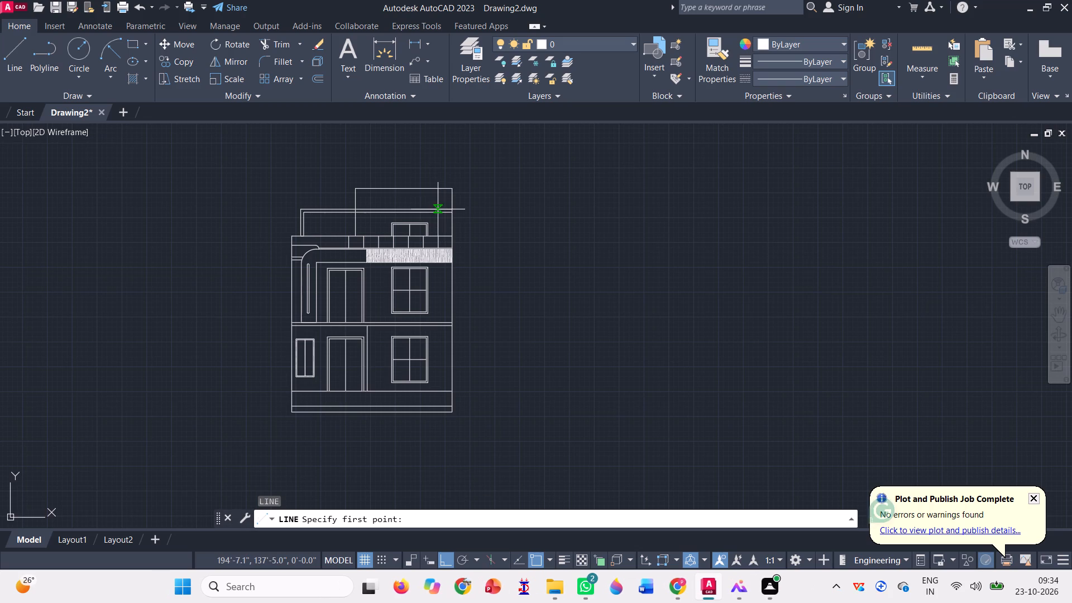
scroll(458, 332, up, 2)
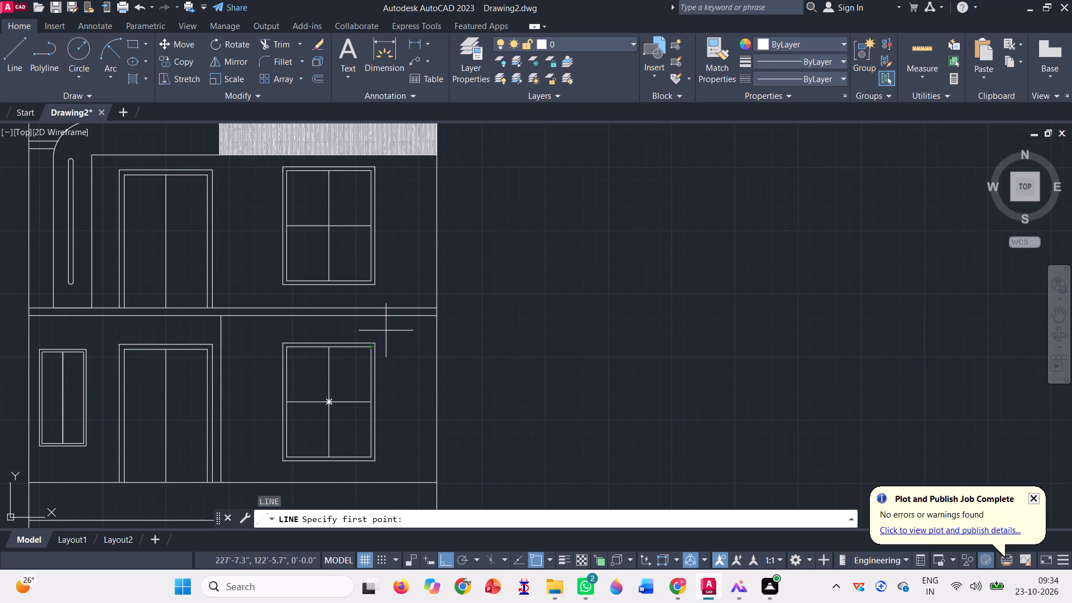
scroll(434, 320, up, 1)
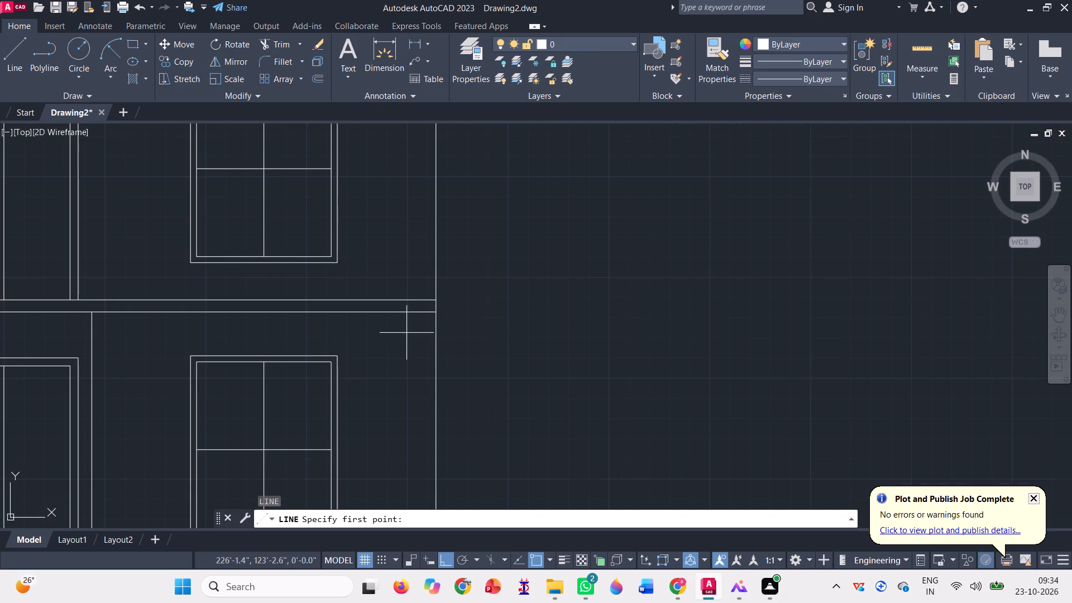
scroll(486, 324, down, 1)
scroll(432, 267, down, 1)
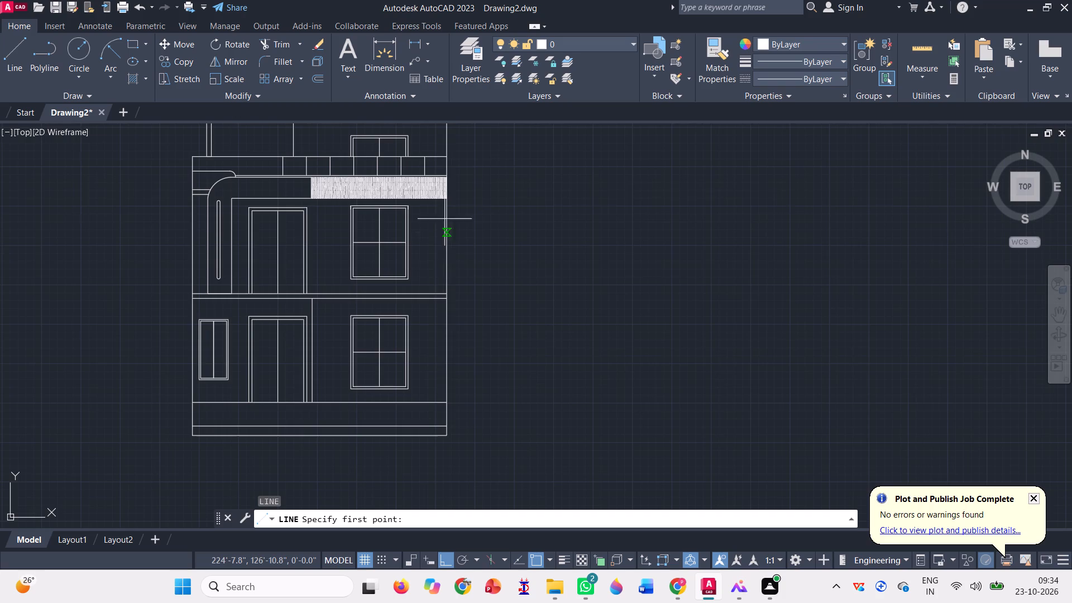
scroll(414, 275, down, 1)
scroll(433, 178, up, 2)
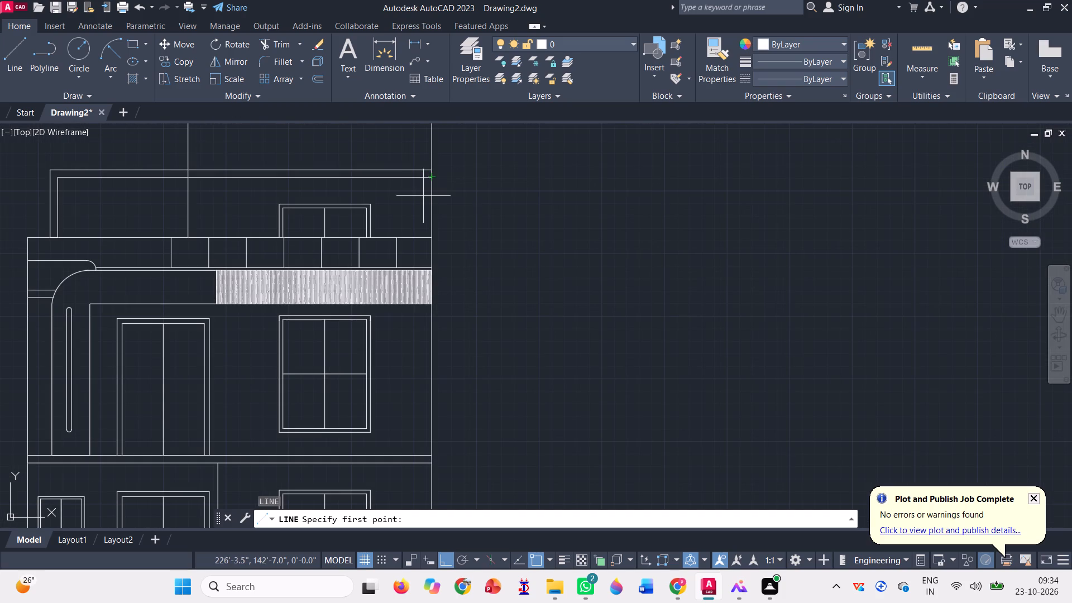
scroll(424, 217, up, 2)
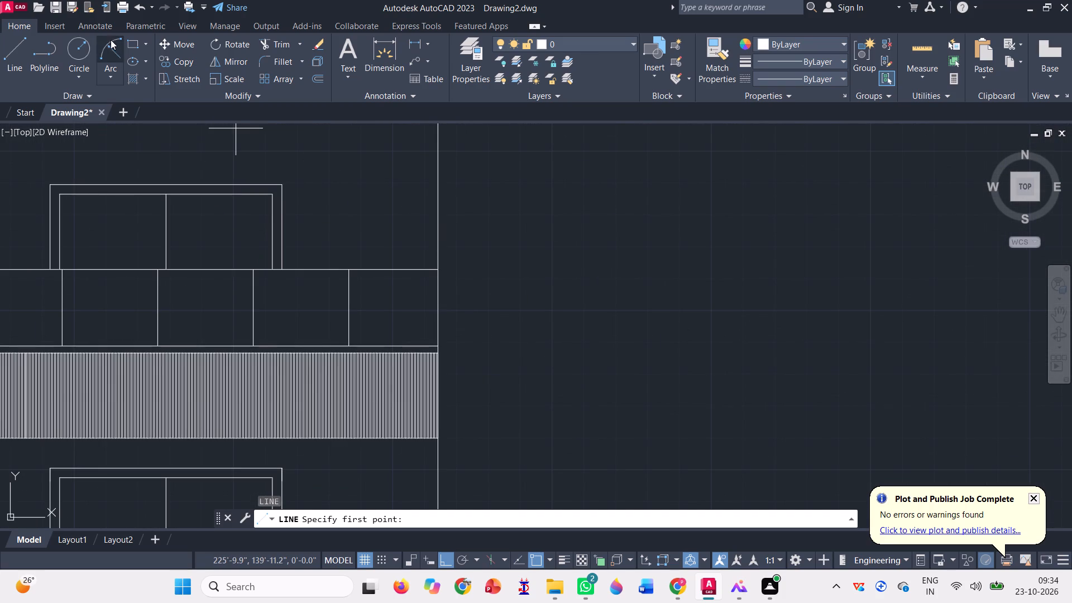
Draw a narrow rectangle about 1' wide and 19' tall along the outer right wall, from below the roof lines to below the floor slab.
click(131, 42)
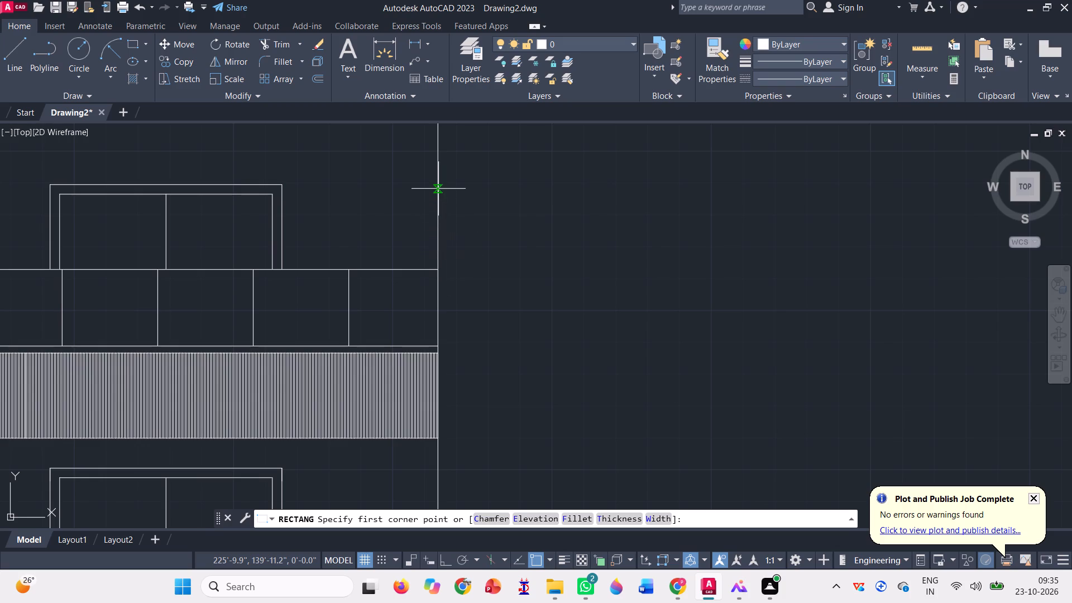
scroll(454, 267, down, 1)
click(446, 207)
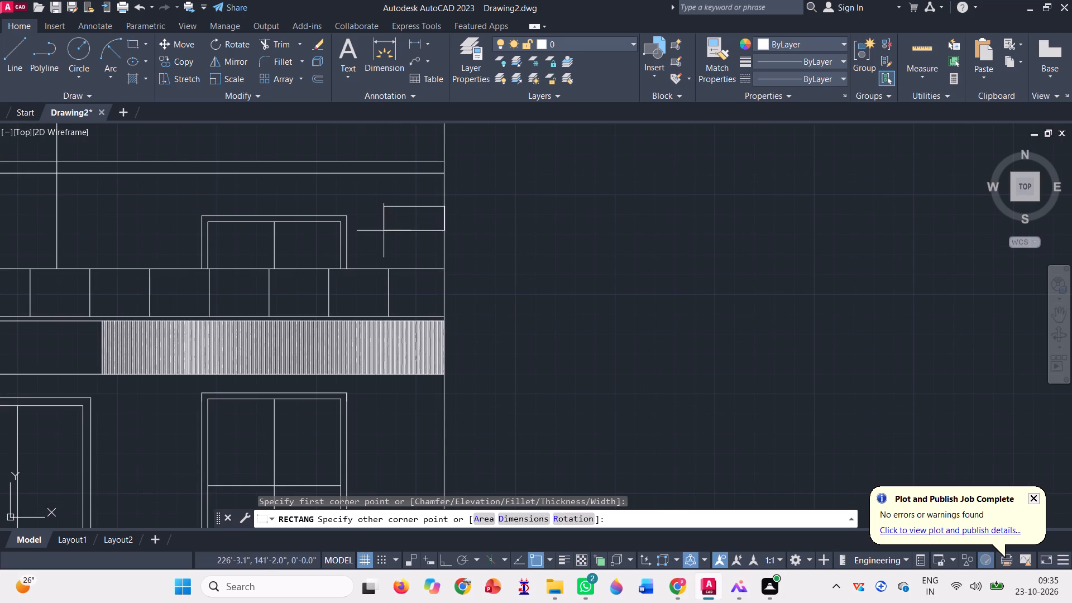
scroll(388, 192, down, 2)
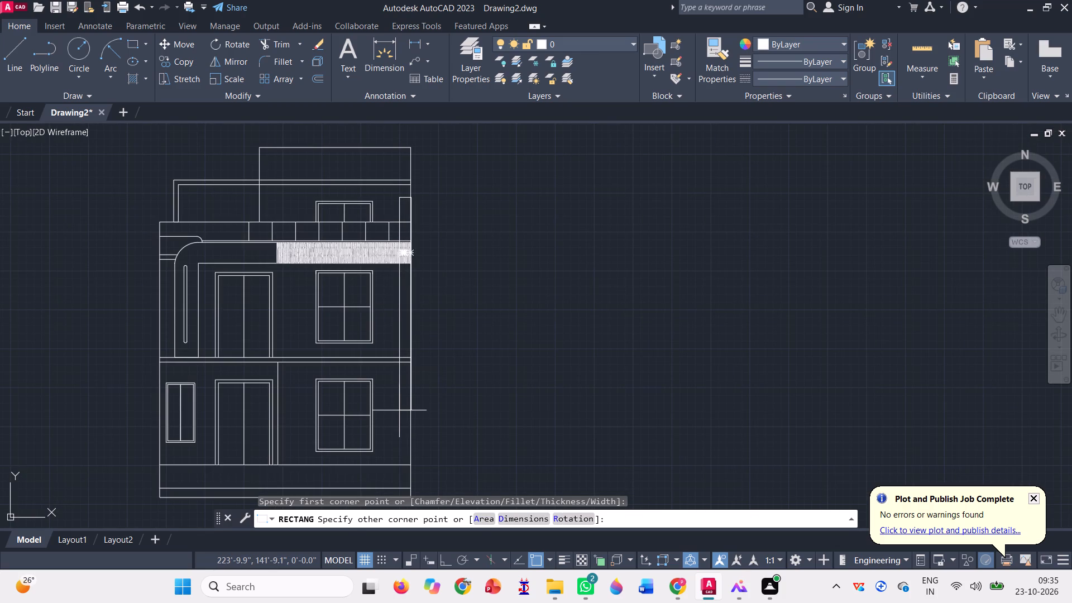
click(401, 375)
Trim the strip's horizontal edges above the slatted band where they cross the narrow rectangle.
click(271, 46)
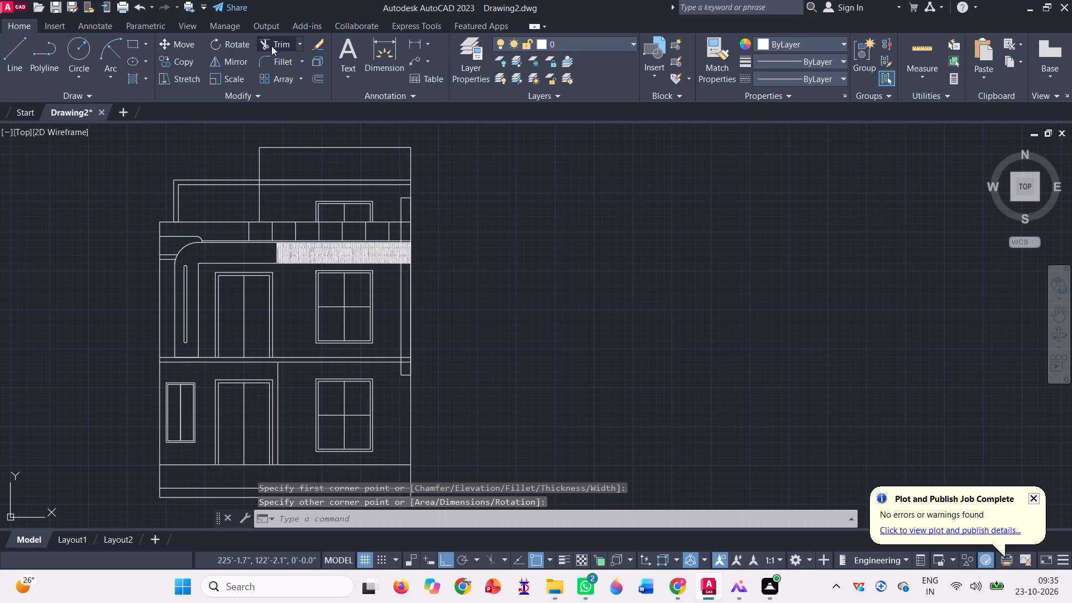
scroll(412, 212, up, 3)
click(374, 235)
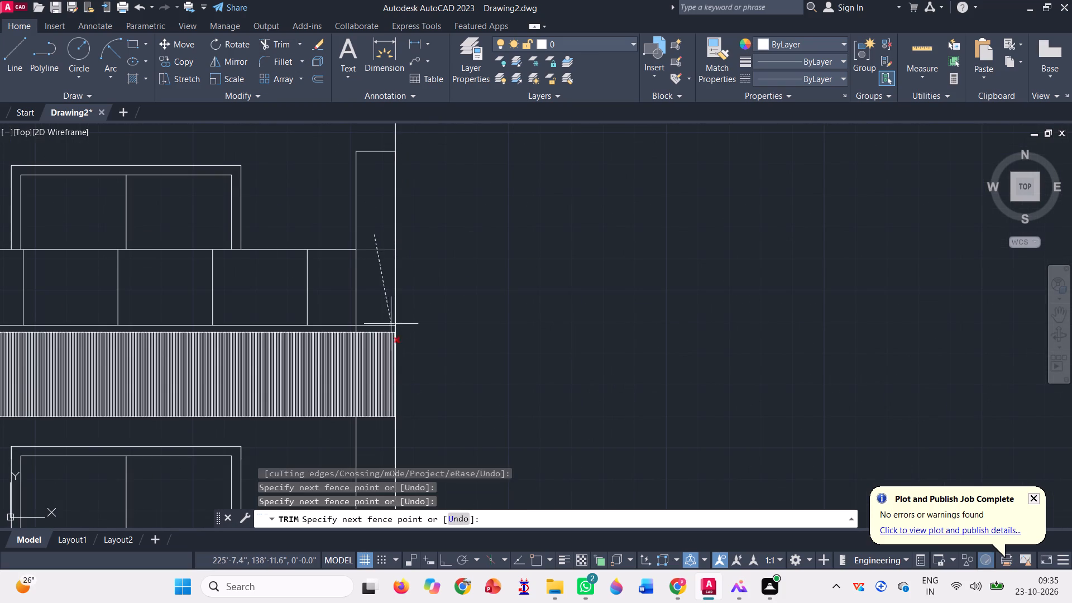
click(374, 426)
scroll(382, 409, up, 2)
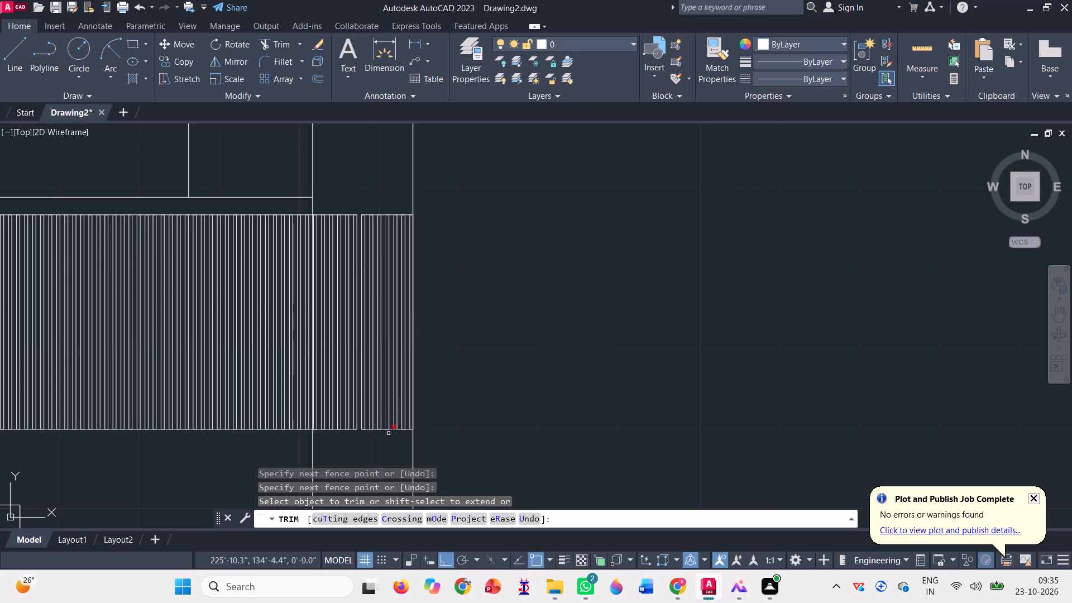
Trim the two floor slab lines between the upper and lower windows where they cross the narrow rectangle.
scroll(366, 326, down, 5)
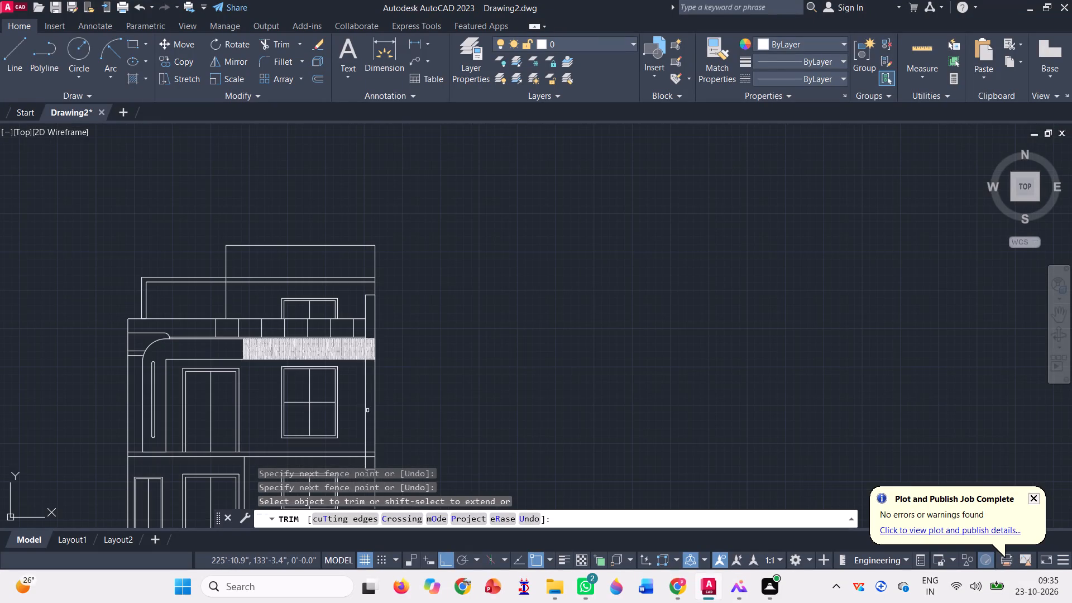
scroll(375, 320, down, 1)
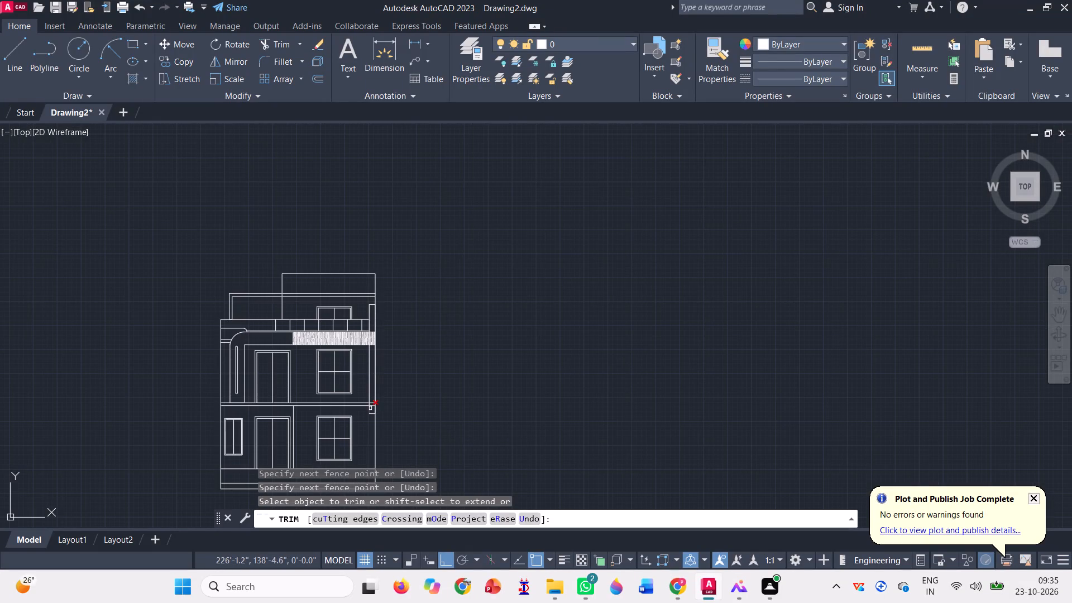
scroll(369, 407, up, 3)
click(369, 407)
click(372, 384)
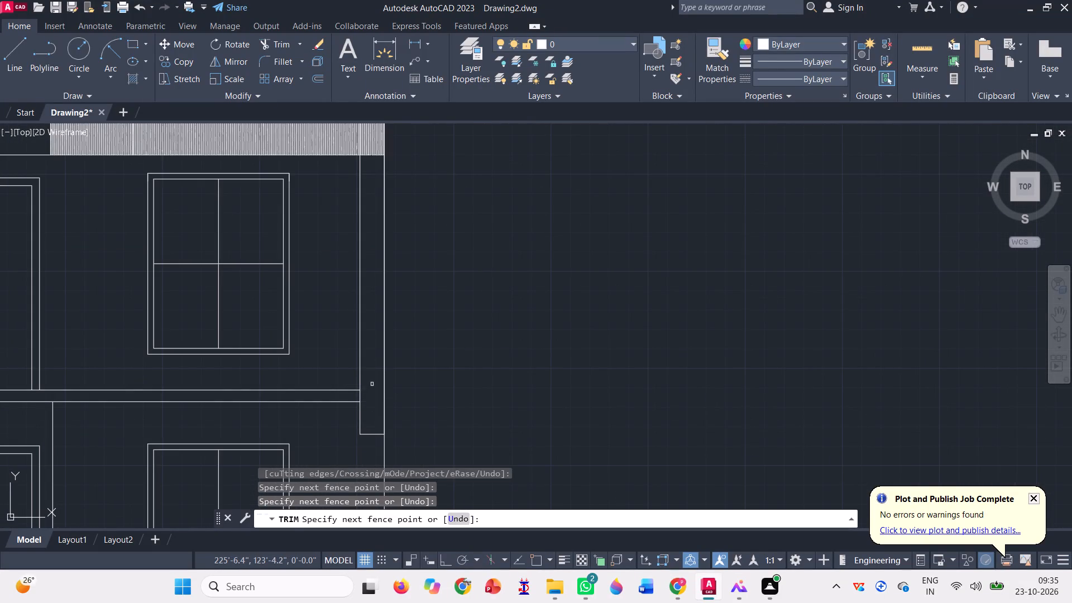
scroll(363, 425, down, 2)
key(Escape)
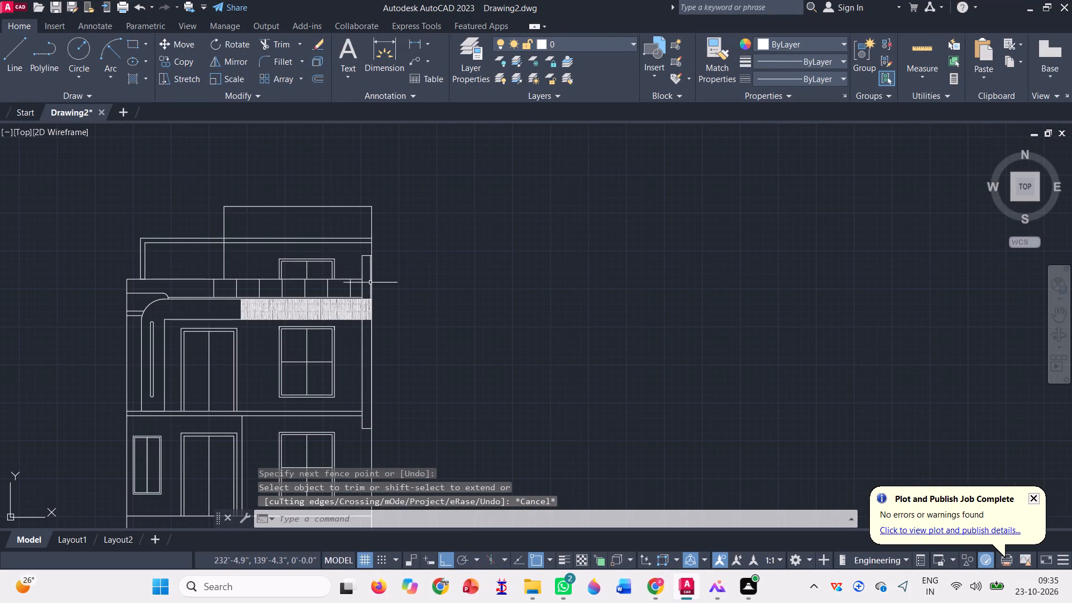
Delete the slats and the band's lower edge pieces that lie inside the narrow rectangle.
scroll(361, 305, up, 3)
scroll(378, 352, up, 2)
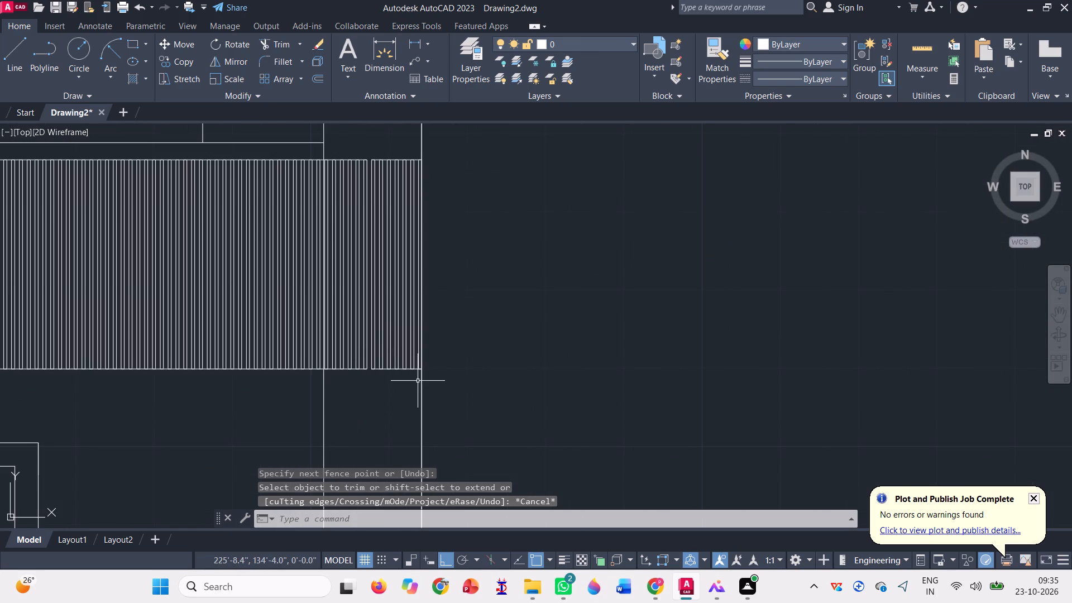
scroll(417, 379, up, 4)
click(422, 339)
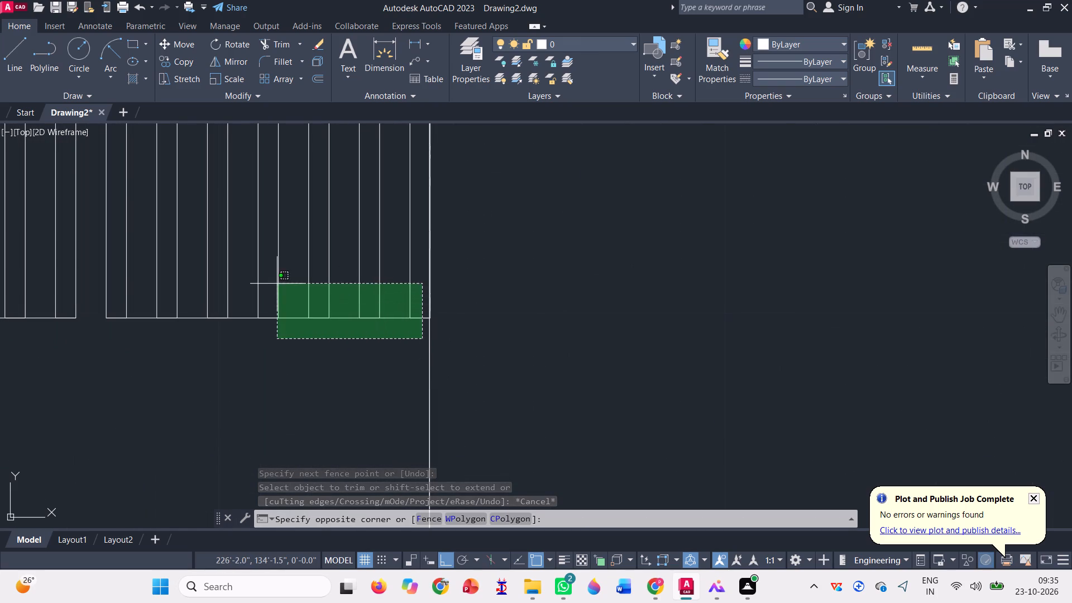
scroll(277, 283, down, 2)
scroll(100, 274, up, 2)
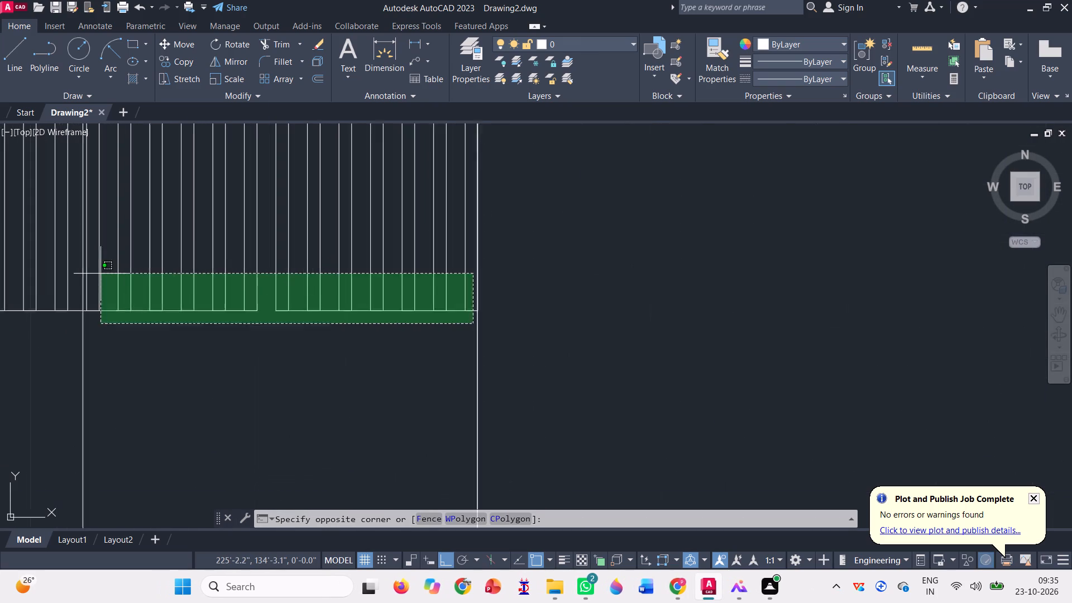
click(77, 286)
scroll(189, 334, down, 2)
scroll(242, 369, down, 3)
scroll(375, 348, down, 1)
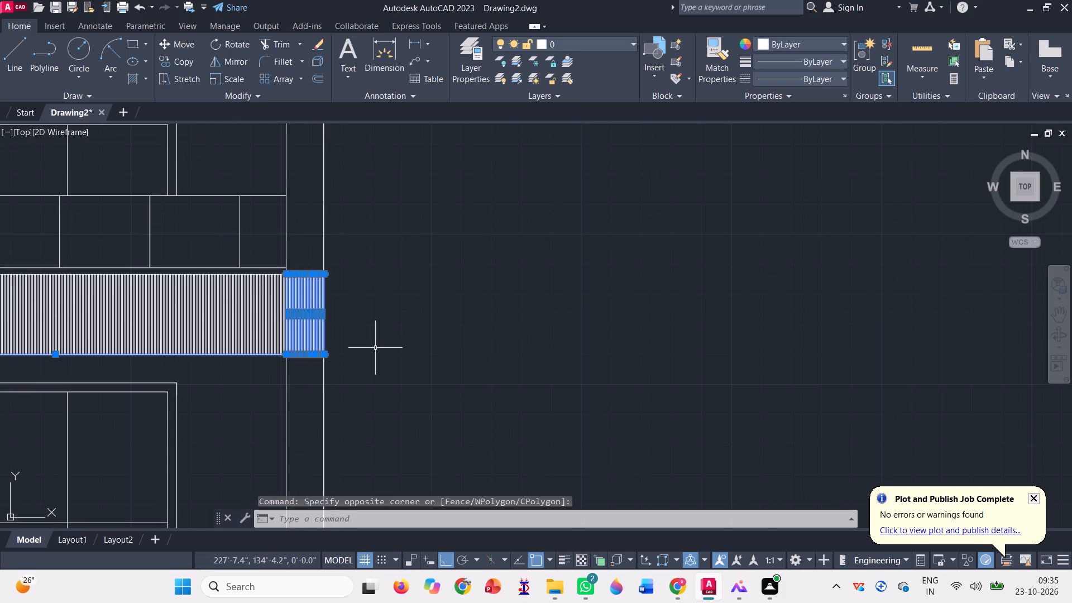
key(Delete)
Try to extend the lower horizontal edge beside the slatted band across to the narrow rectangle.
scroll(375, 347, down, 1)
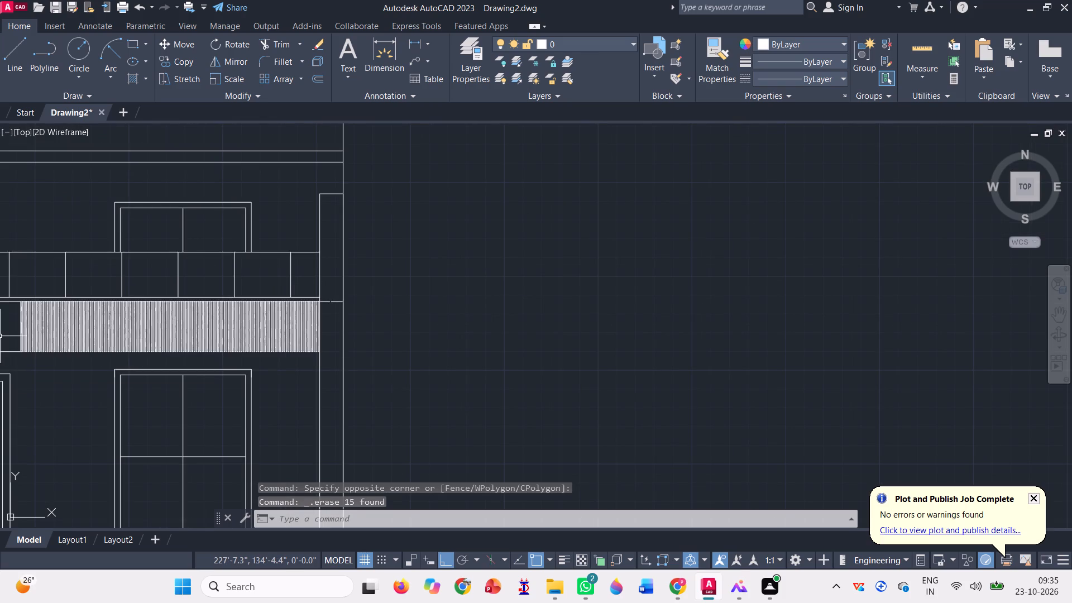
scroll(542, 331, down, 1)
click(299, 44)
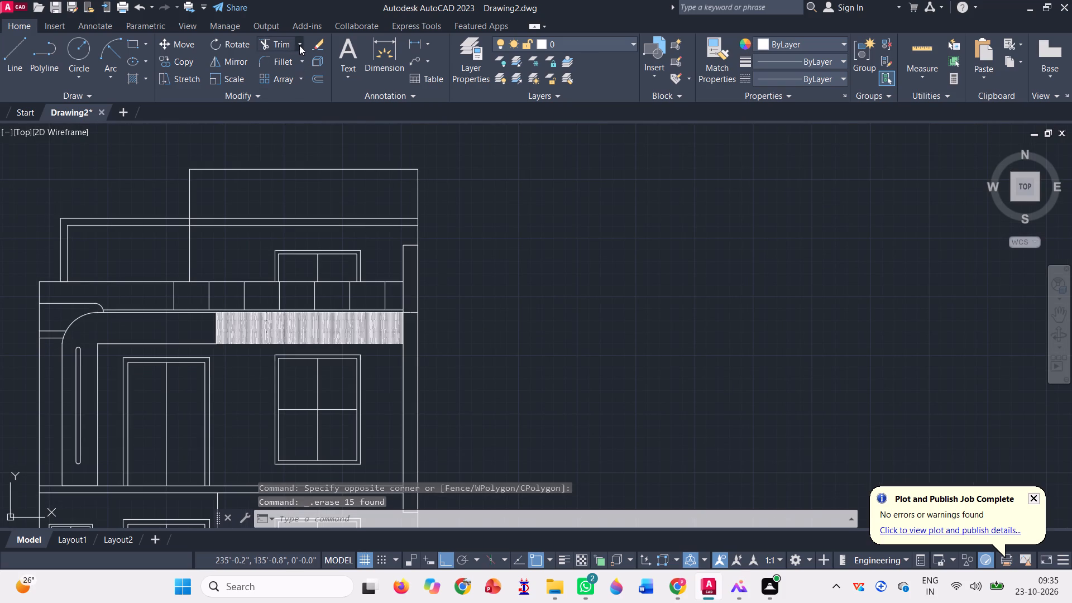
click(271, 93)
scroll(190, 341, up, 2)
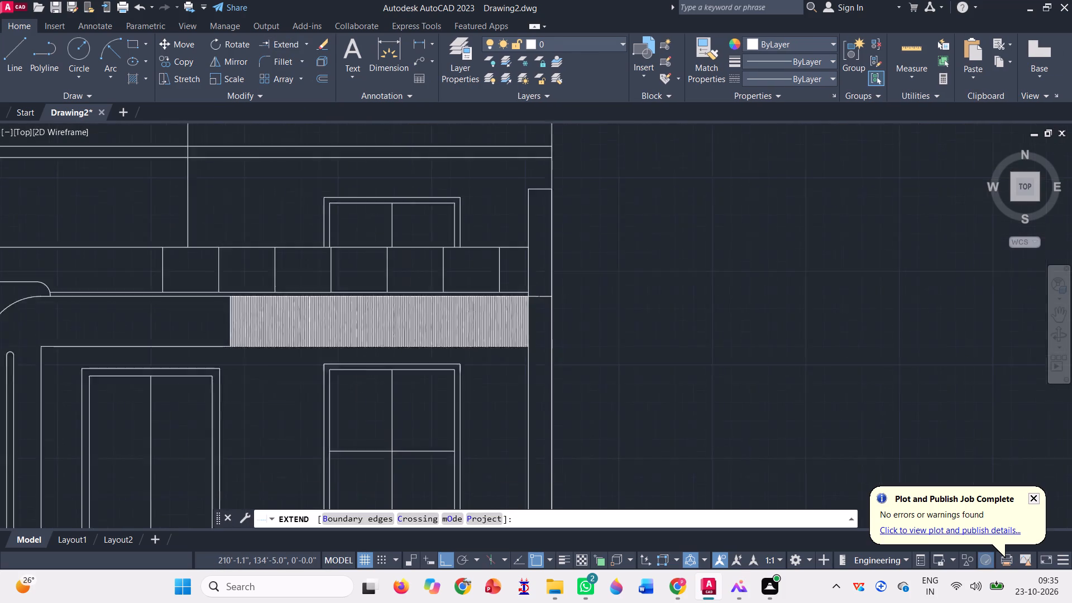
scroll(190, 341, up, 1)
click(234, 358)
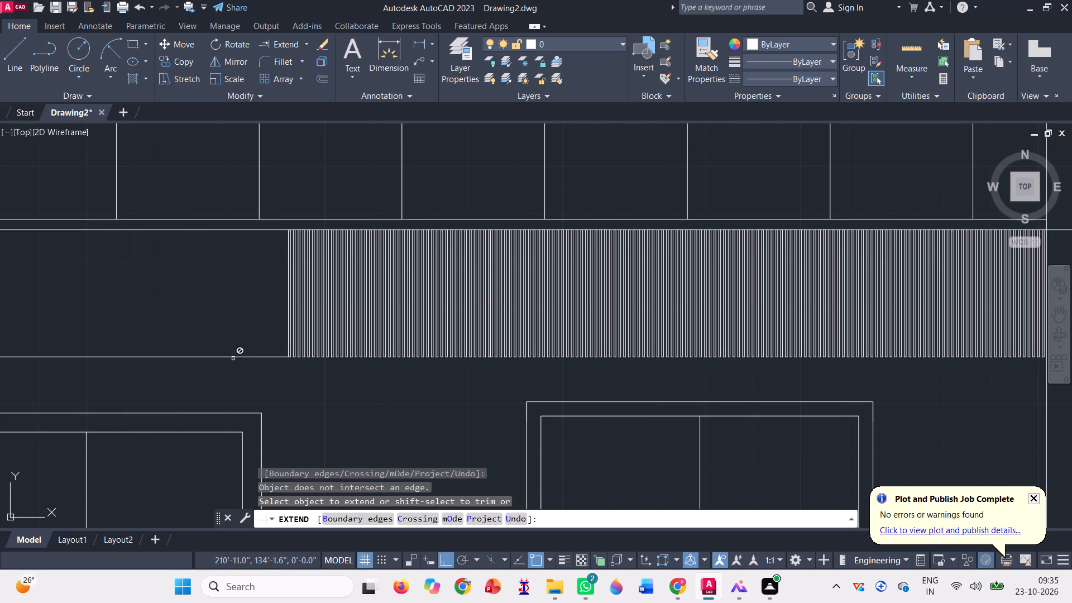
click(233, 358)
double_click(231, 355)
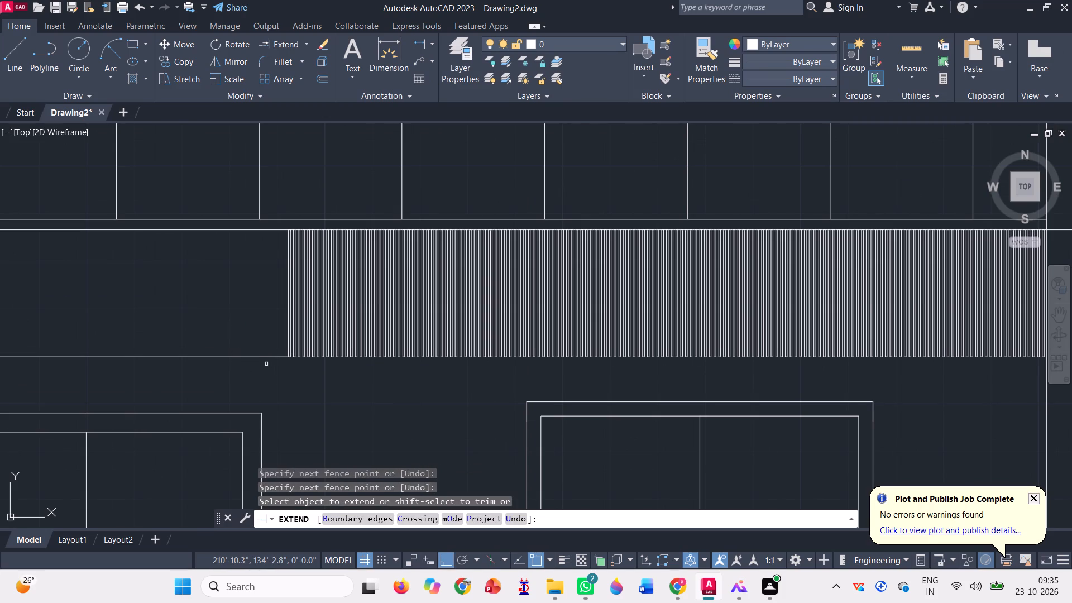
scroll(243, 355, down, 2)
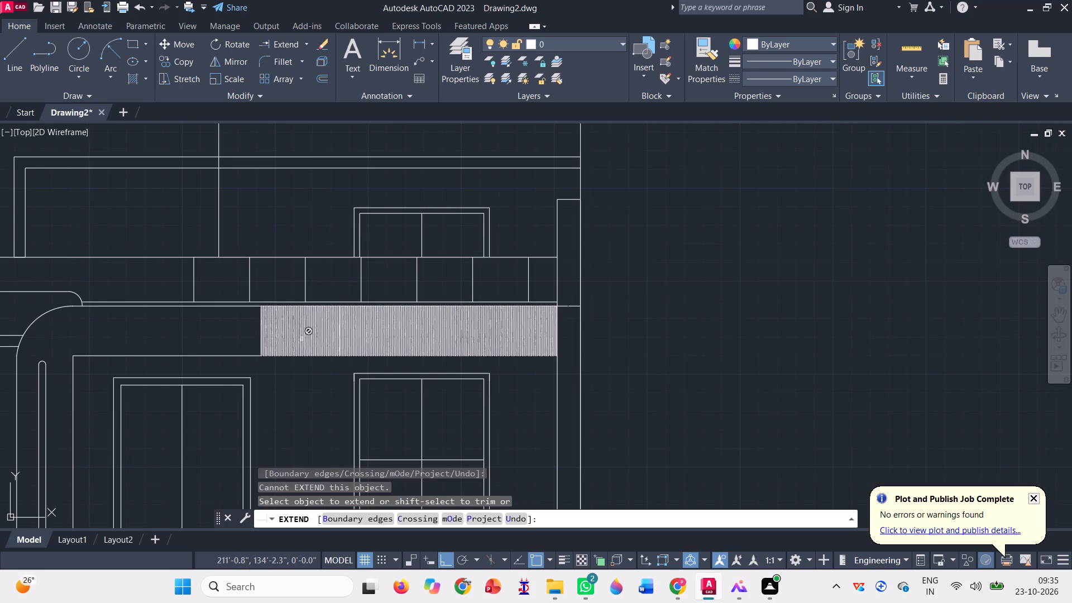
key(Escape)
Draw a horizontal line about 13'-6" long under the slats, from the band's lower left corner to the narrow rectangle's left side.
key(l)
key(Return)
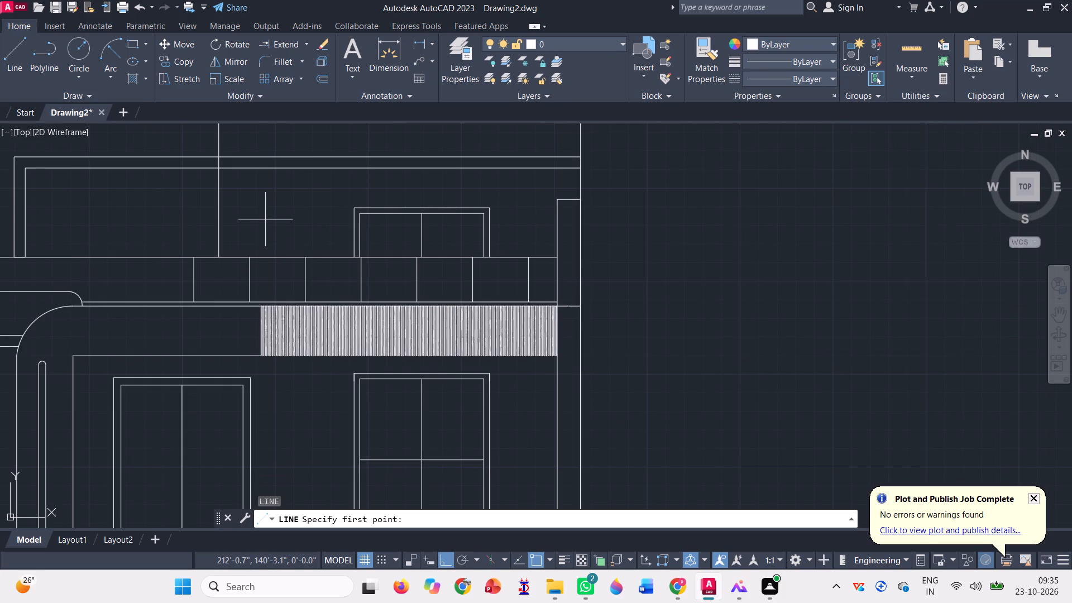
scroll(256, 376, up, 3)
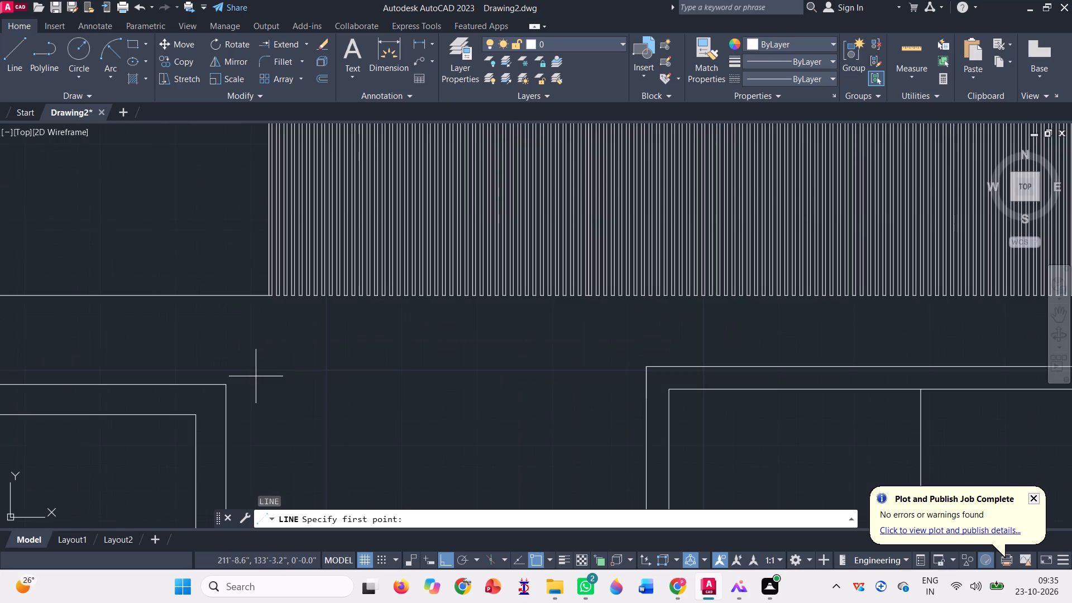
scroll(277, 293, up, 3)
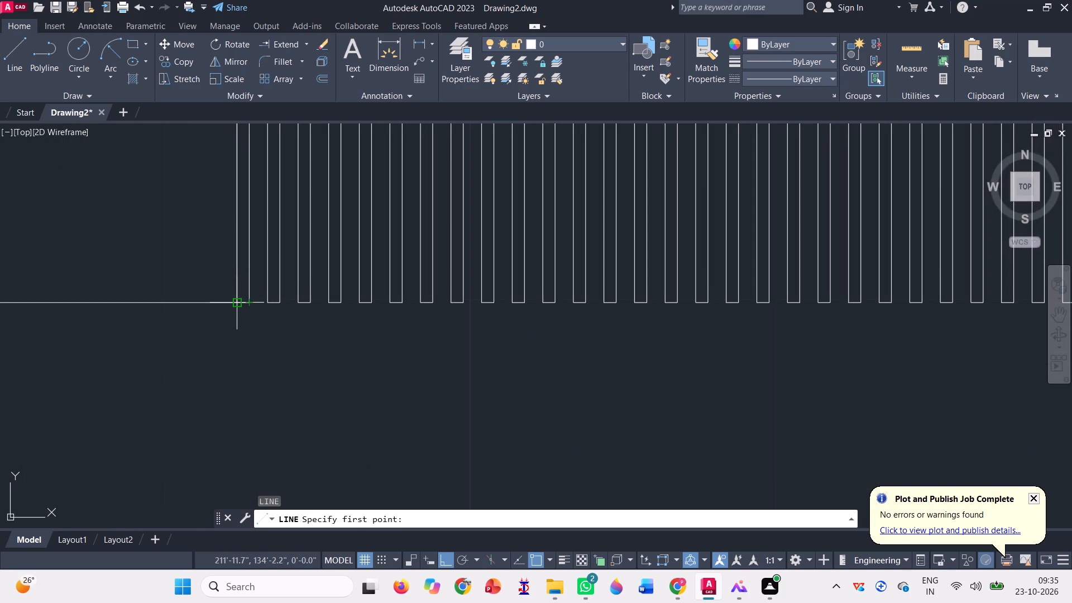
click(236, 305)
scroll(151, 315, down, 5)
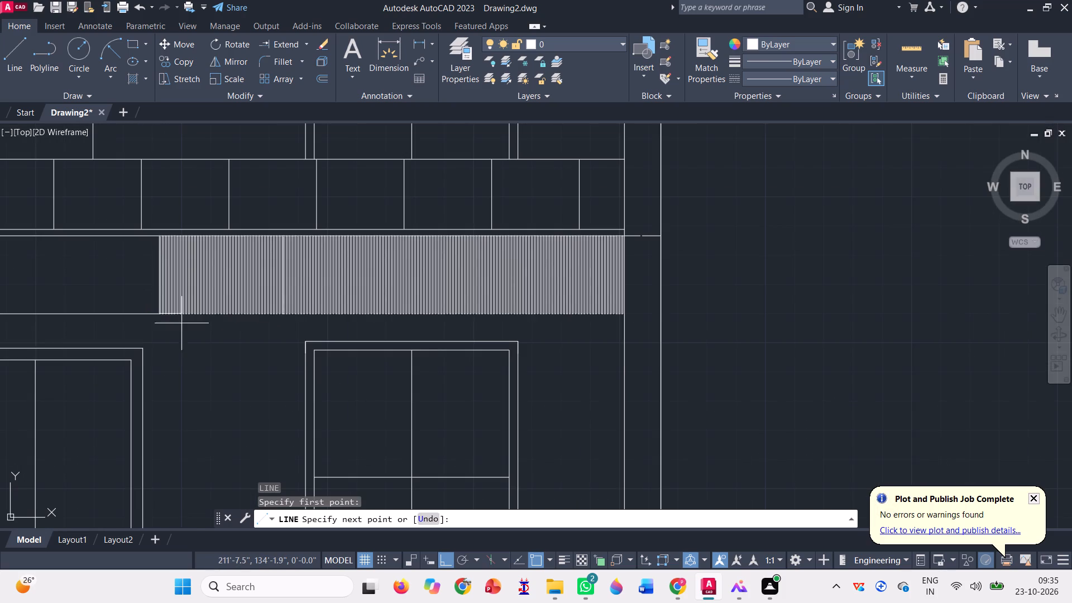
scroll(628, 285, up, 2)
scroll(612, 347, up, 2)
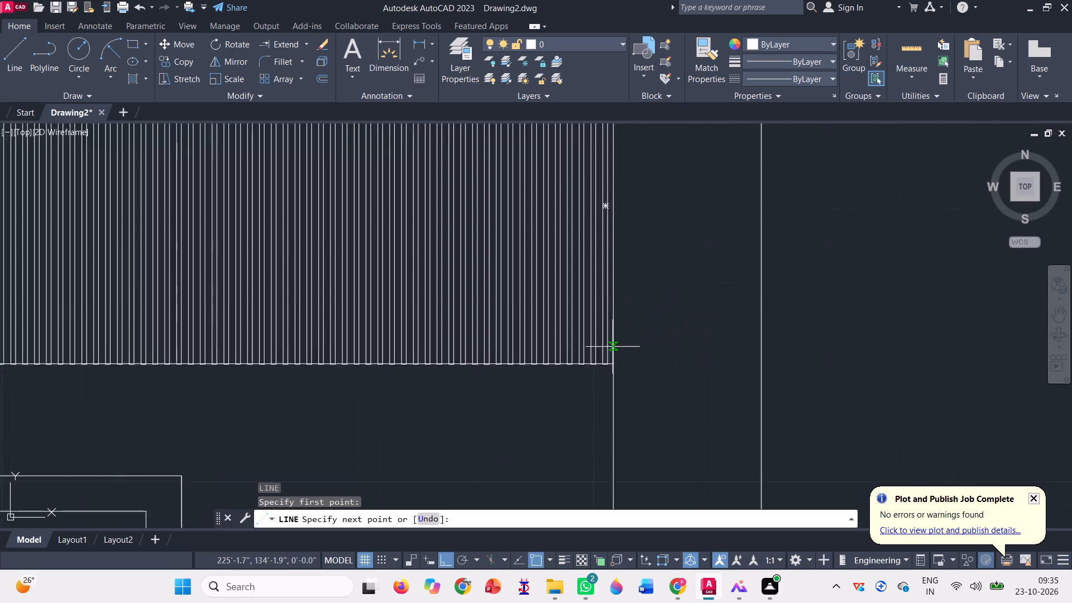
scroll(612, 377, up, 3)
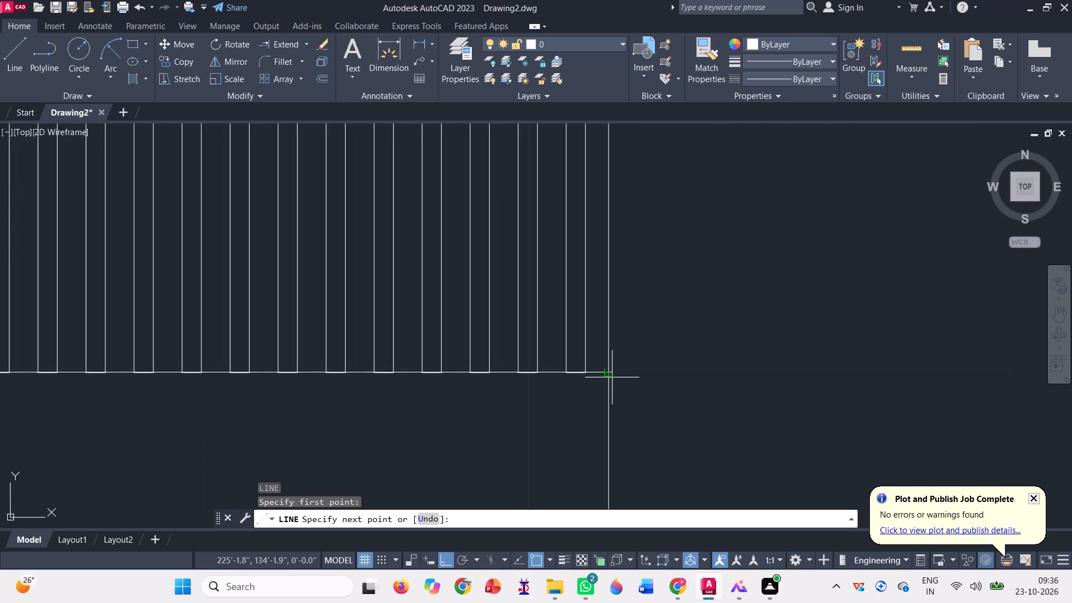
click(604, 369)
scroll(289, 358, down, 3)
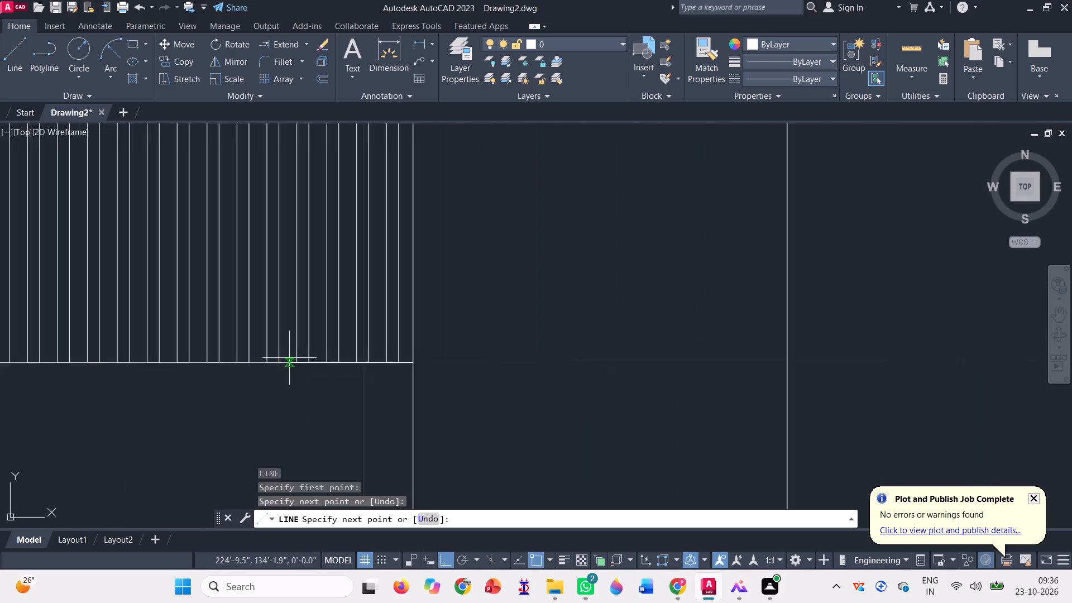
scroll(418, 345, down, 3)
key(space)
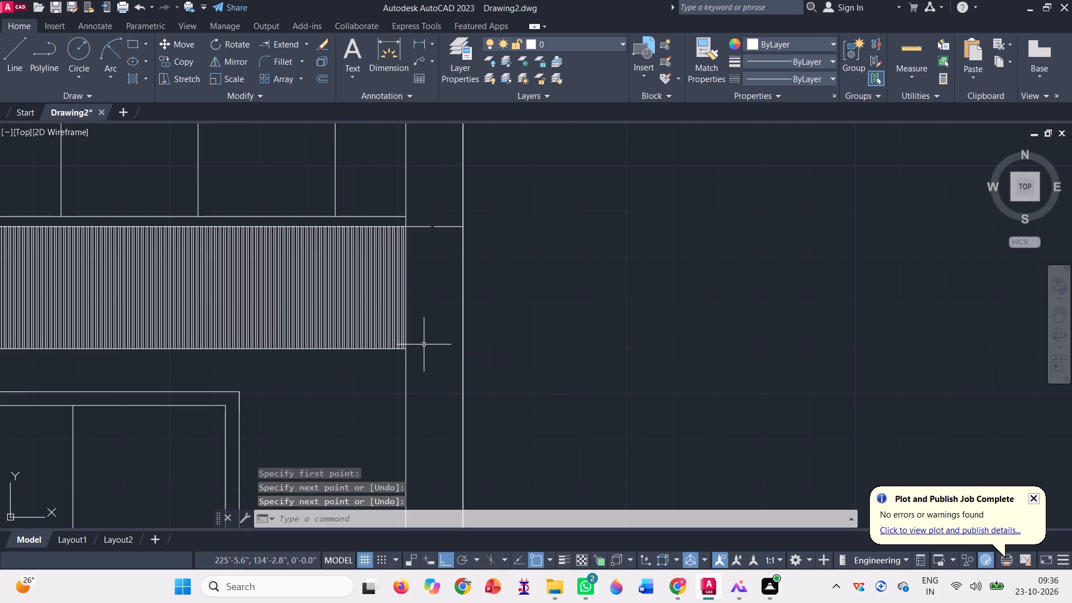
scroll(424, 343, down, 1)
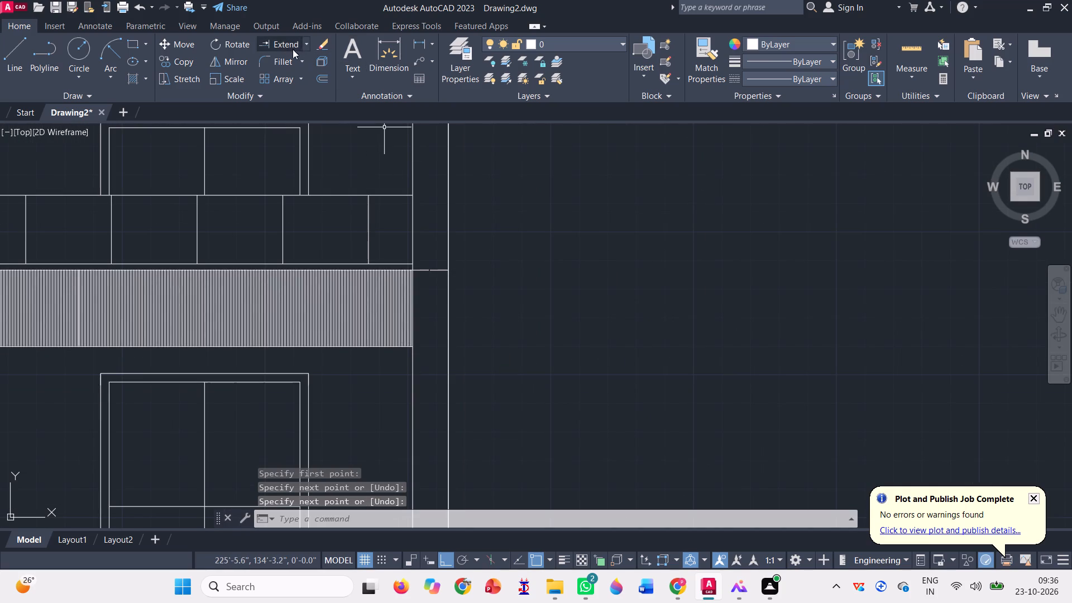
Trim the top-edge line of the slatted band where it crosses the narrow vertical rectangle.
click(308, 39)
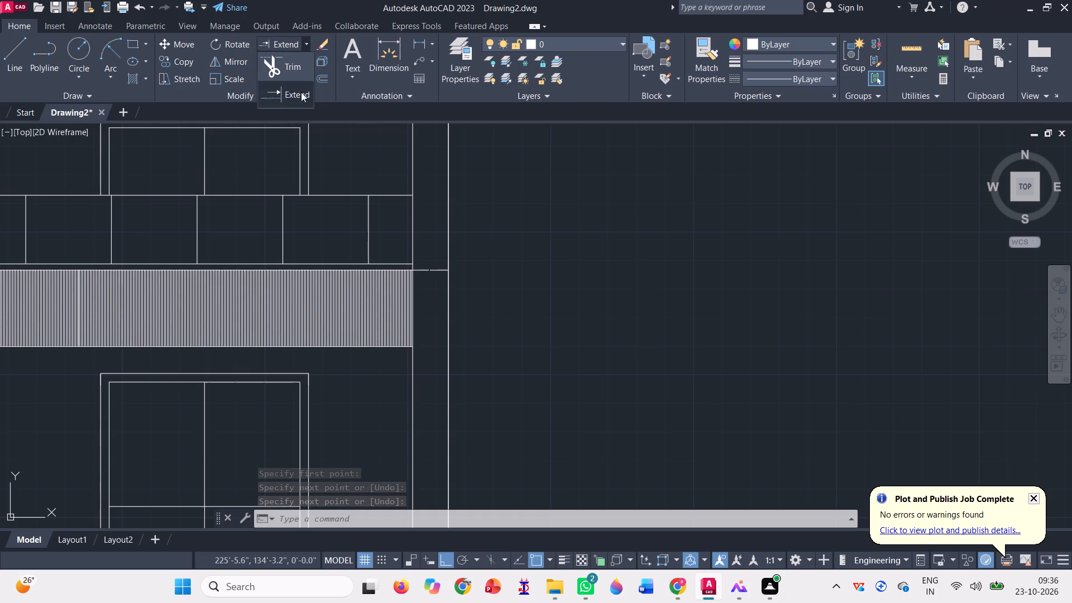
click(293, 63)
scroll(432, 266, up, 2)
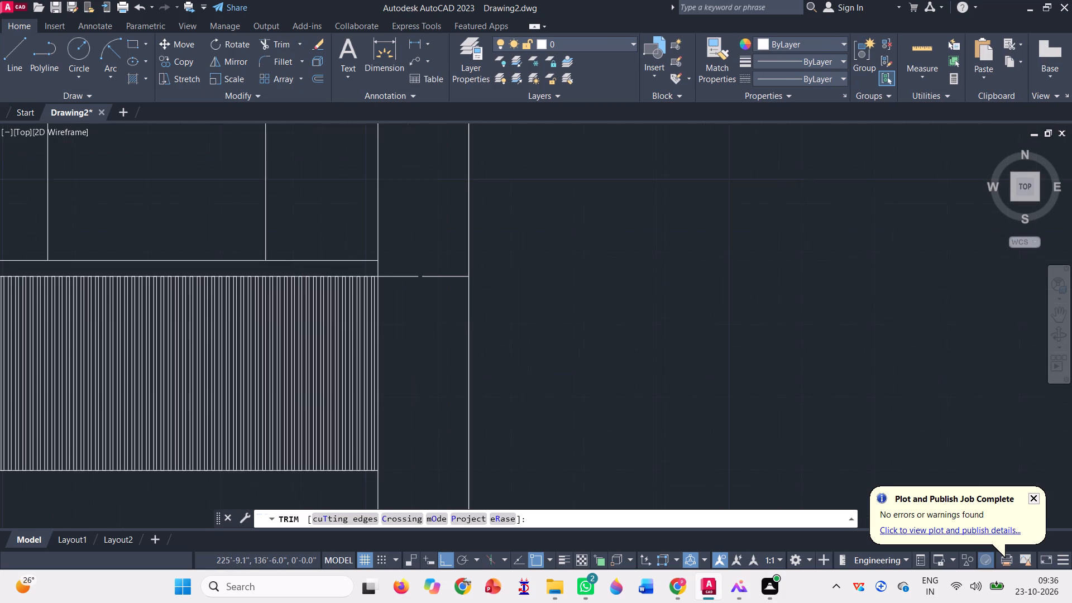
click(436, 280)
click(438, 260)
click(404, 288)
click(405, 250)
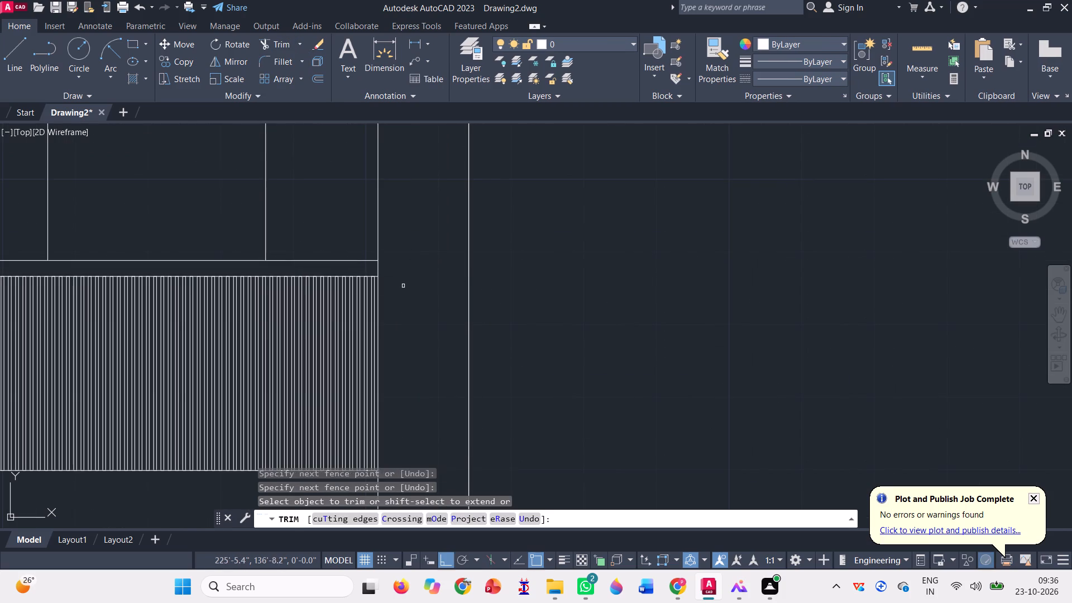
scroll(403, 286, down, 4)
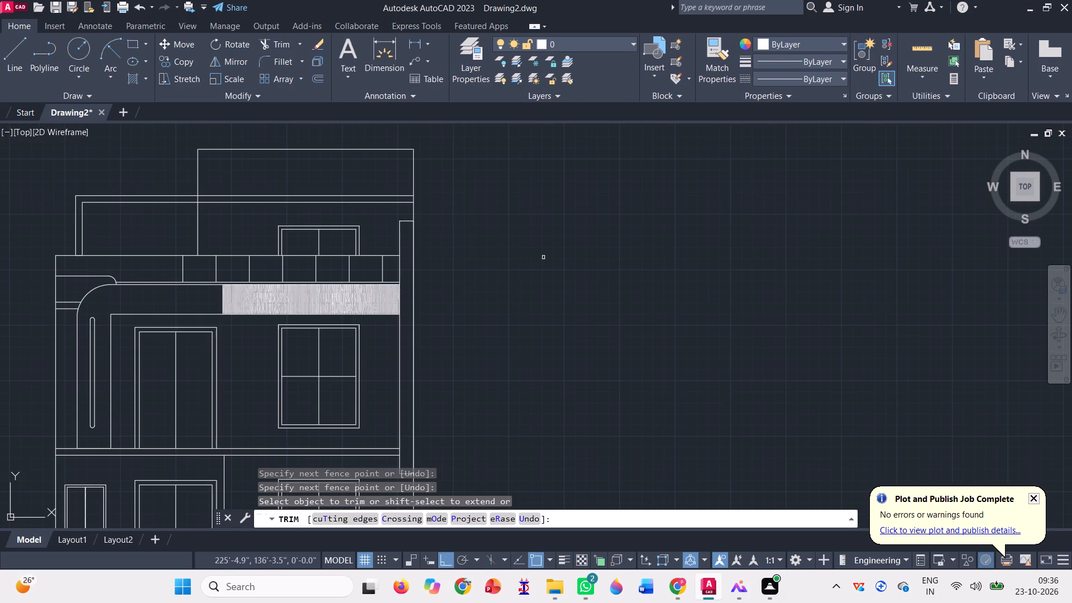
key(Escape)
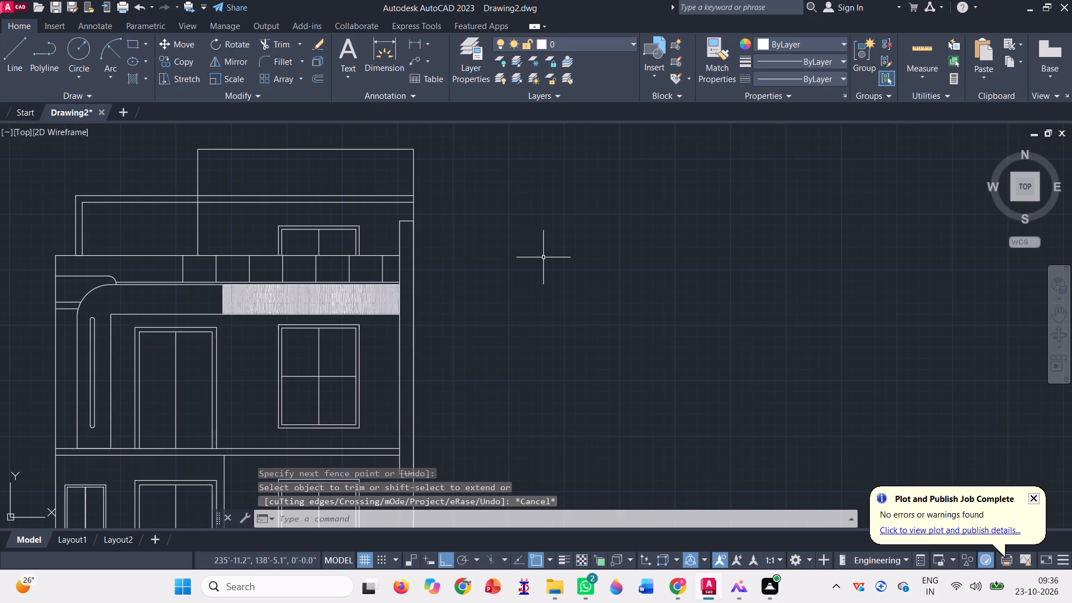
Draw a thin vertical rectangle about 19' tall inside the narrow pier, from its top edge to its bottom edge.
click(135, 45)
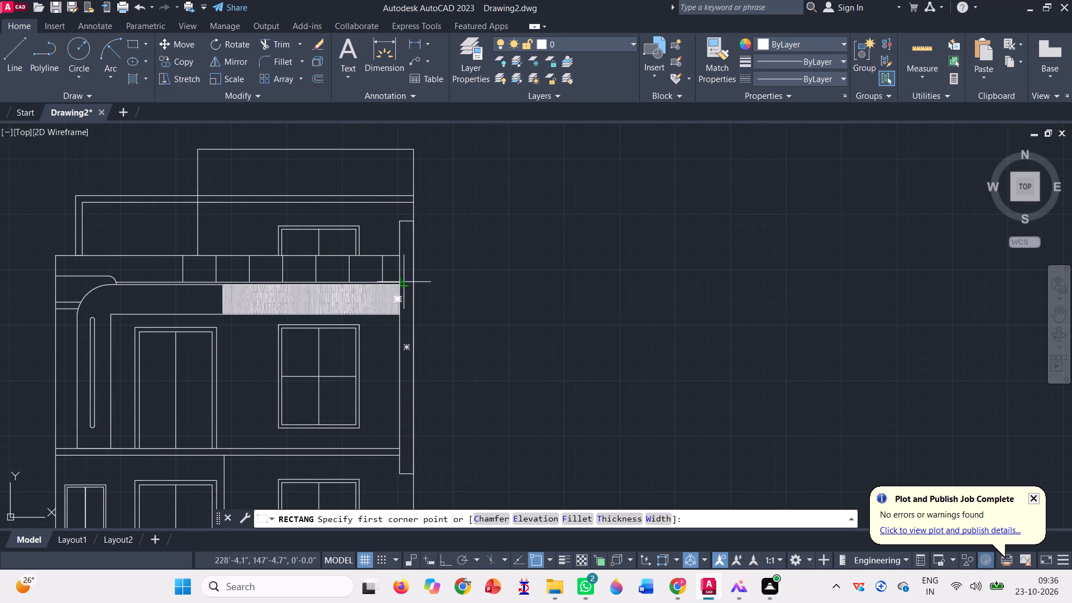
scroll(409, 262, up, 2)
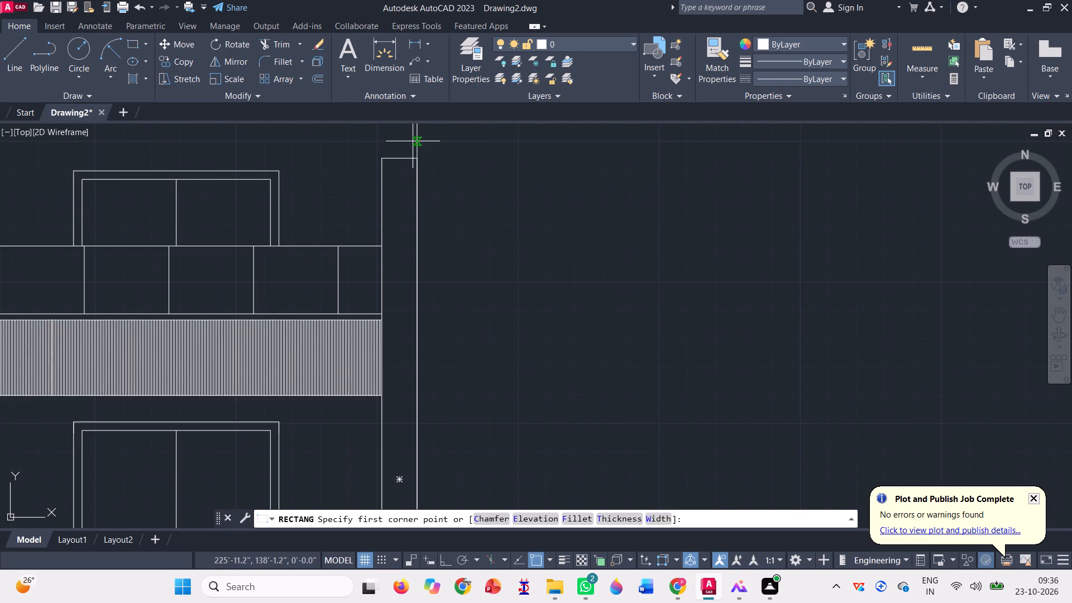
scroll(413, 141, up, 3)
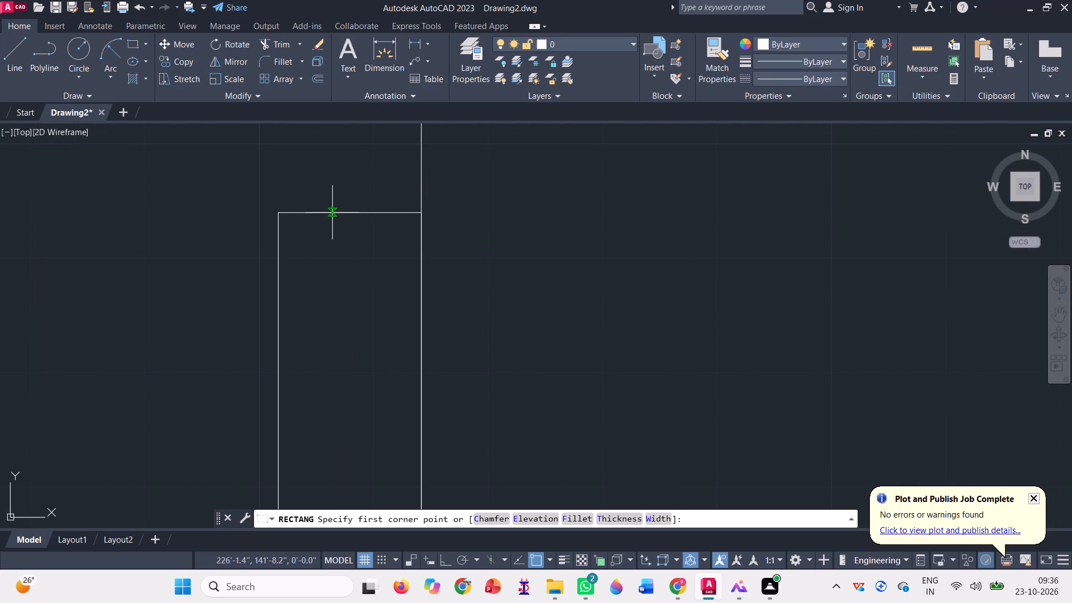
click(329, 213)
scroll(345, 171, down, 5)
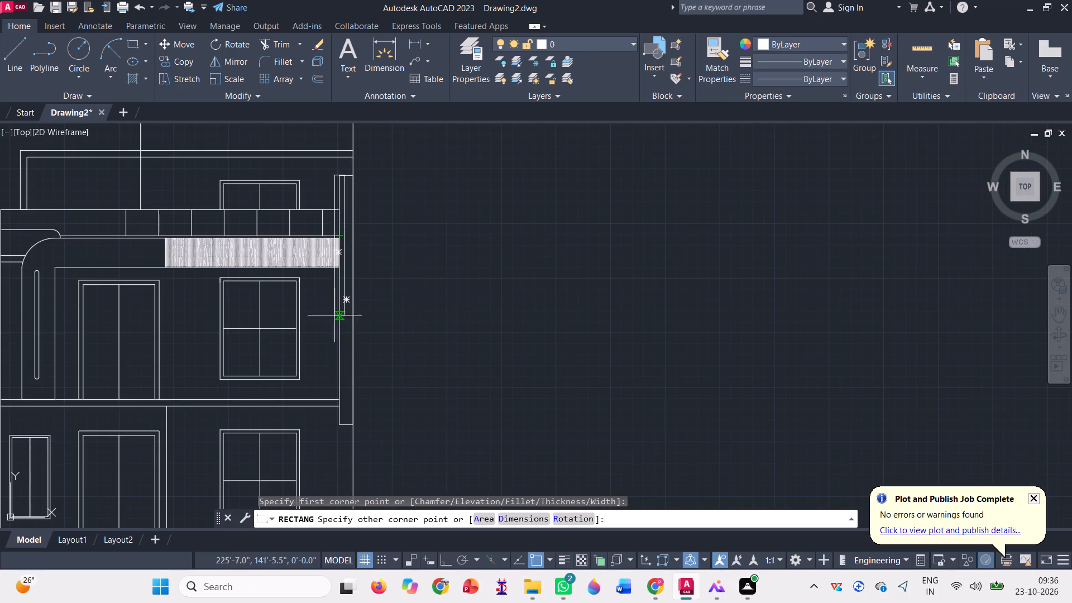
scroll(343, 419, up, 3)
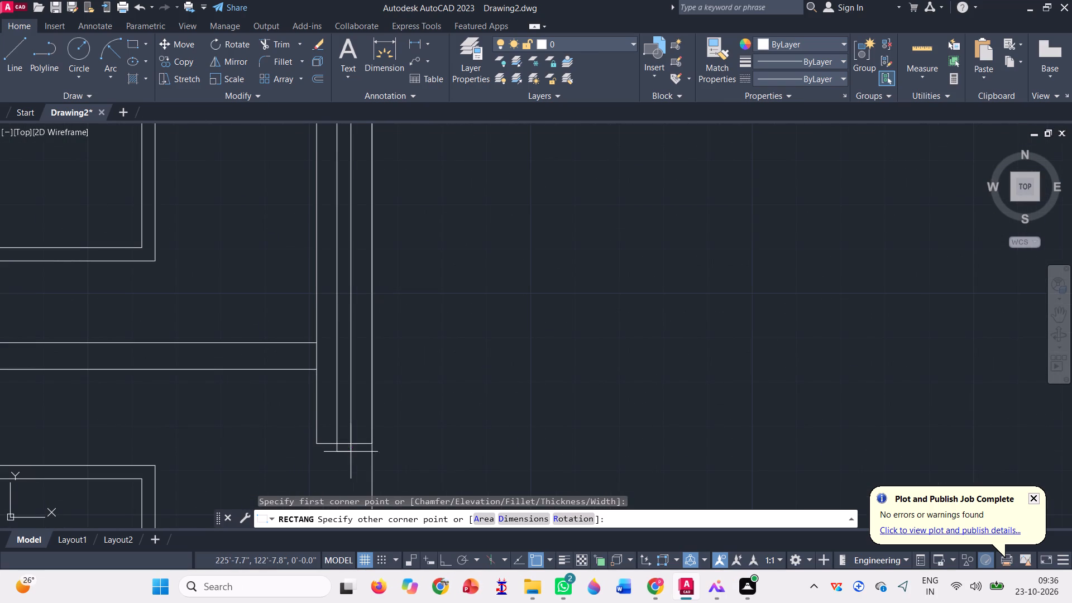
scroll(358, 441, up, 2)
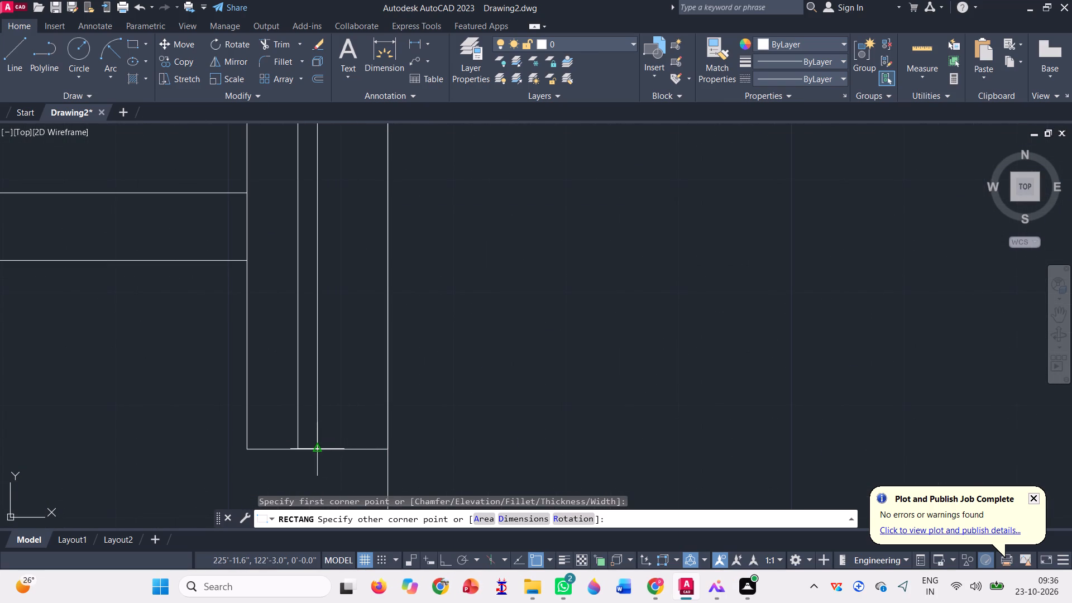
click(318, 447)
scroll(319, 458, down, 2)
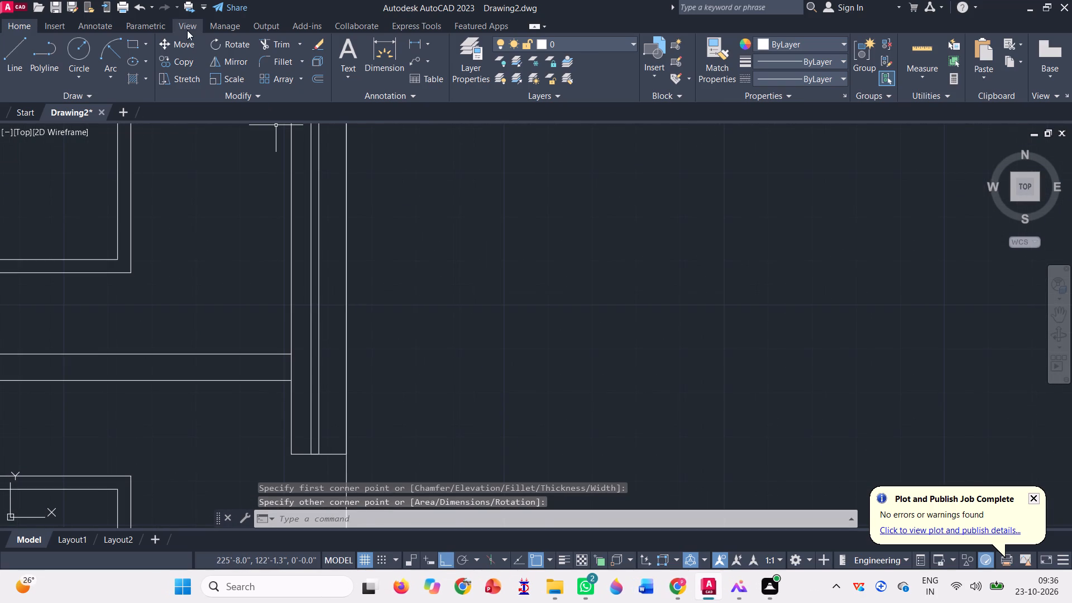
Move the thin vertical rectangle slightly right so it sits centred within the pier's width.
click(187, 44)
click(312, 432)
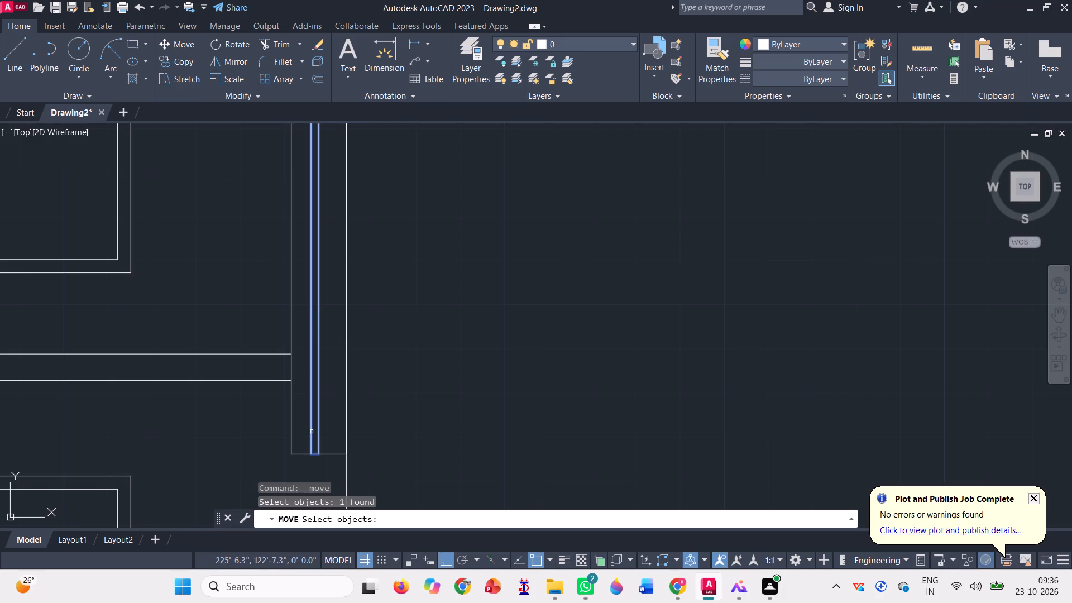
scroll(314, 465, up, 3)
key(space)
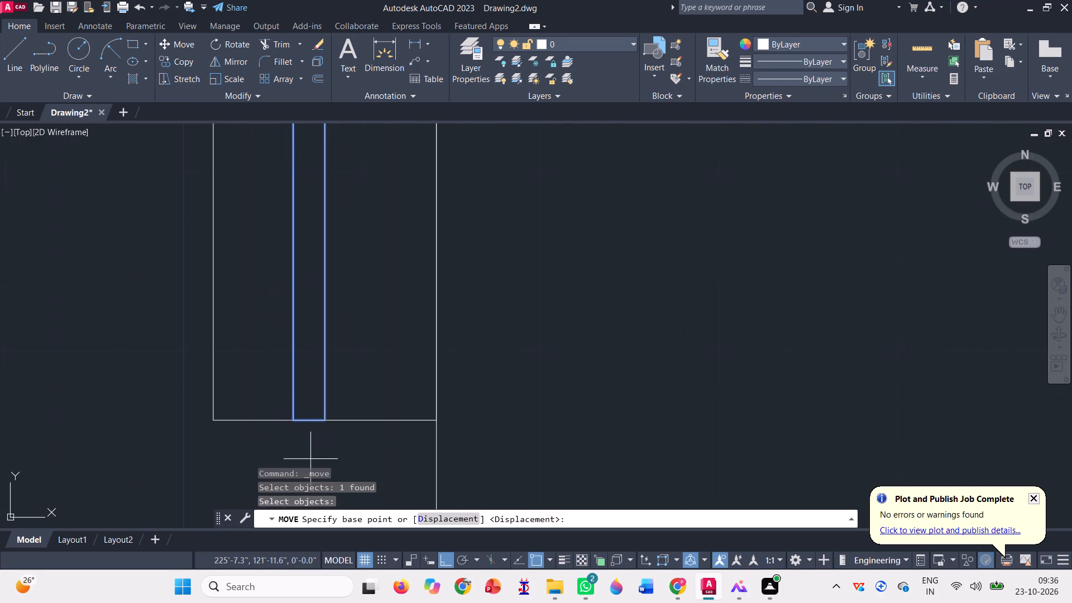
click(312, 422)
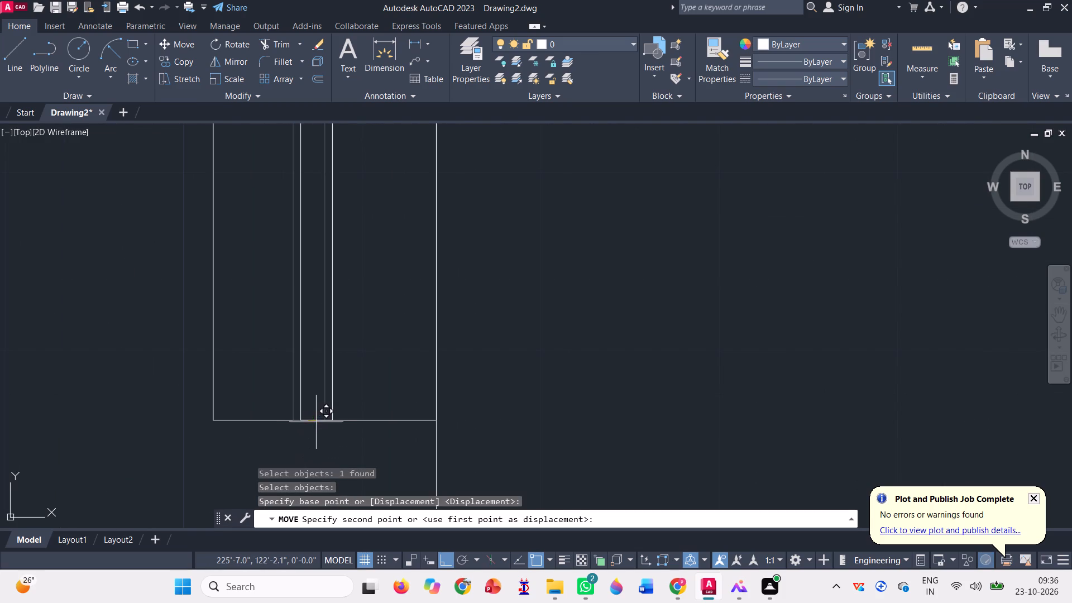
click(323, 422)
scroll(344, 471, down, 4)
scroll(364, 423, down, 2)
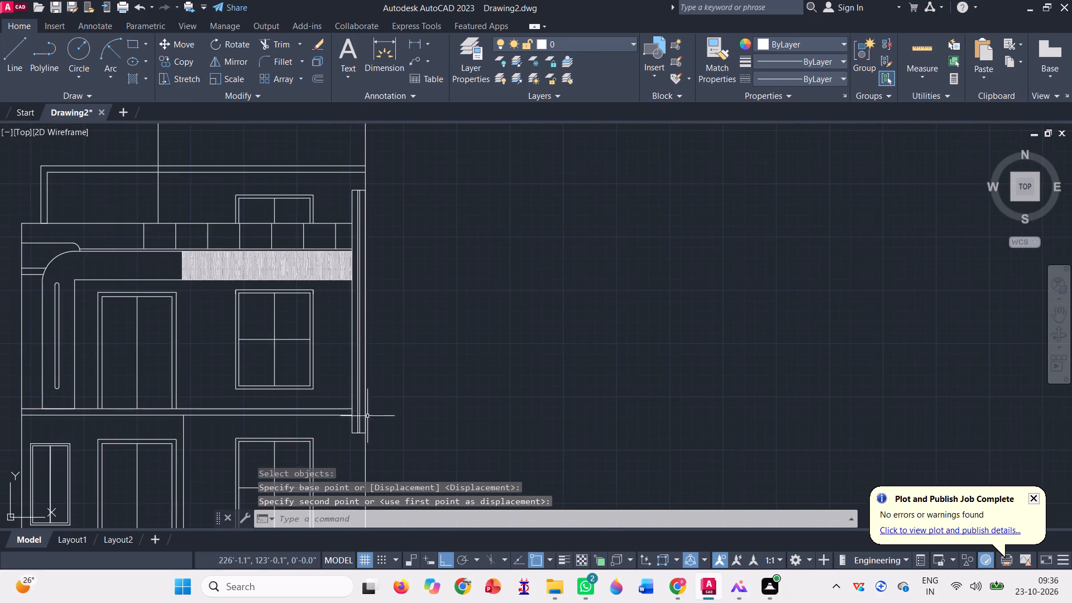
scroll(467, 335, down, 1)
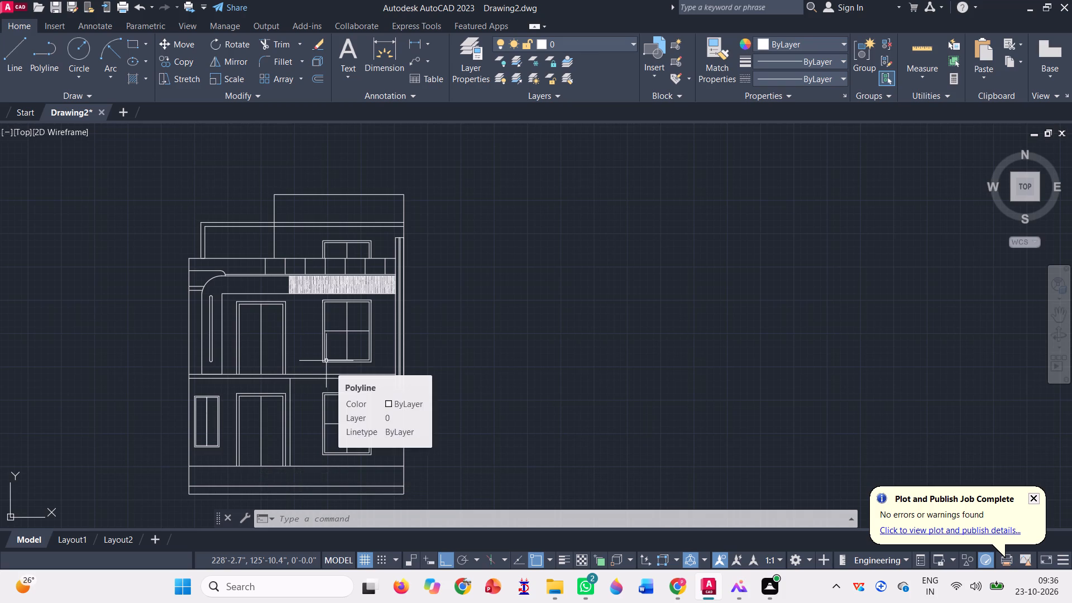
Draw a vertical line about 10'-2" long from the slatted band's bottom edge to the floor slab's top line, crossing the window's left side.
key(l)
key(Return)
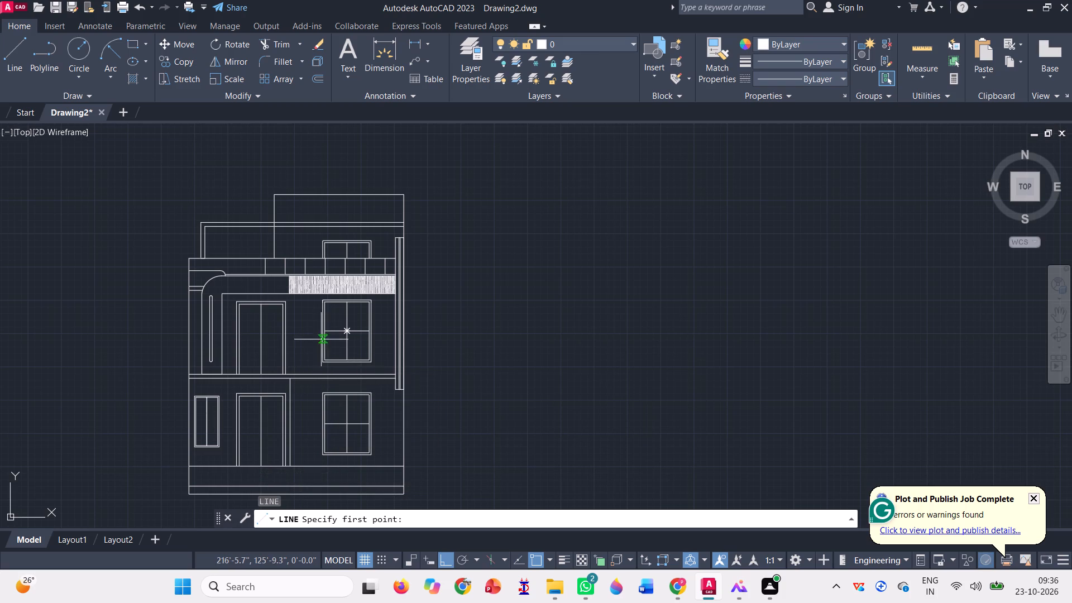
scroll(334, 296, up, 4)
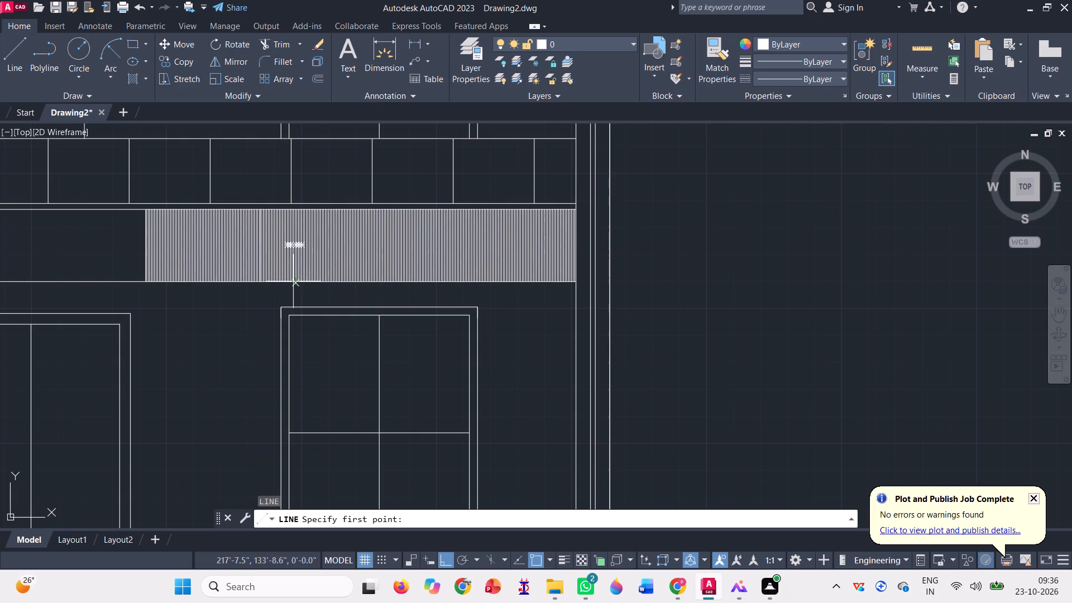
scroll(294, 279, up, 3)
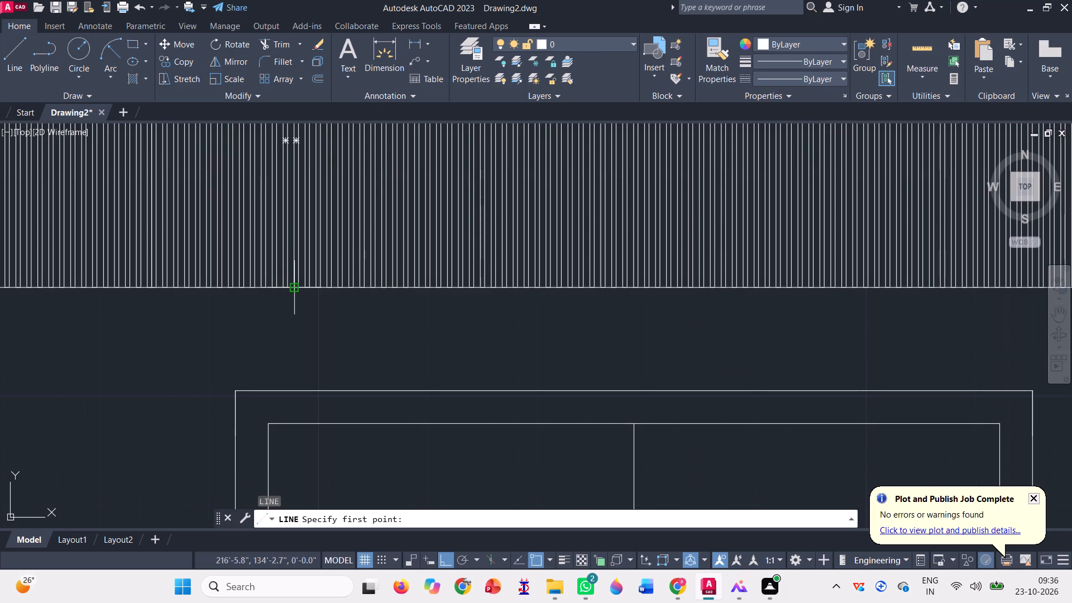
click(294, 290)
scroll(286, 281, down, 5)
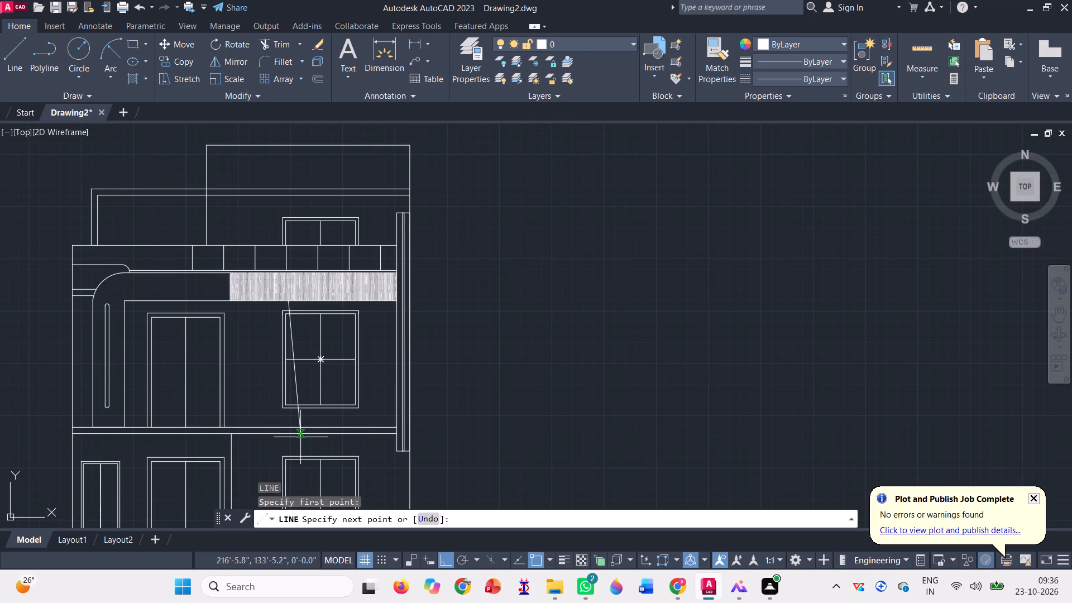
scroll(300, 437, up, 2)
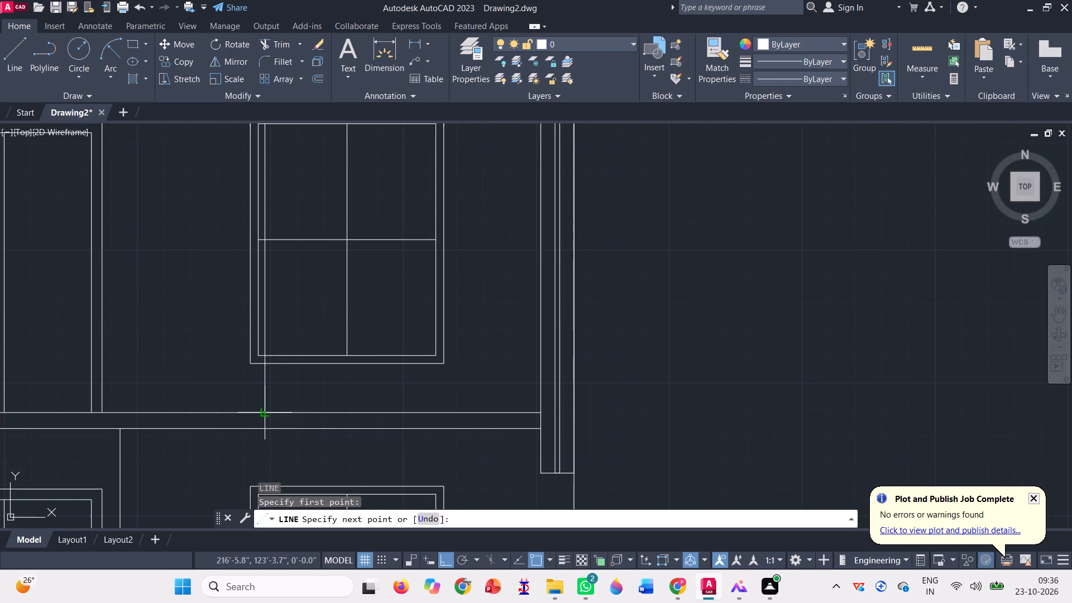
click(264, 411)
key(space)
scroll(348, 402, down, 1)
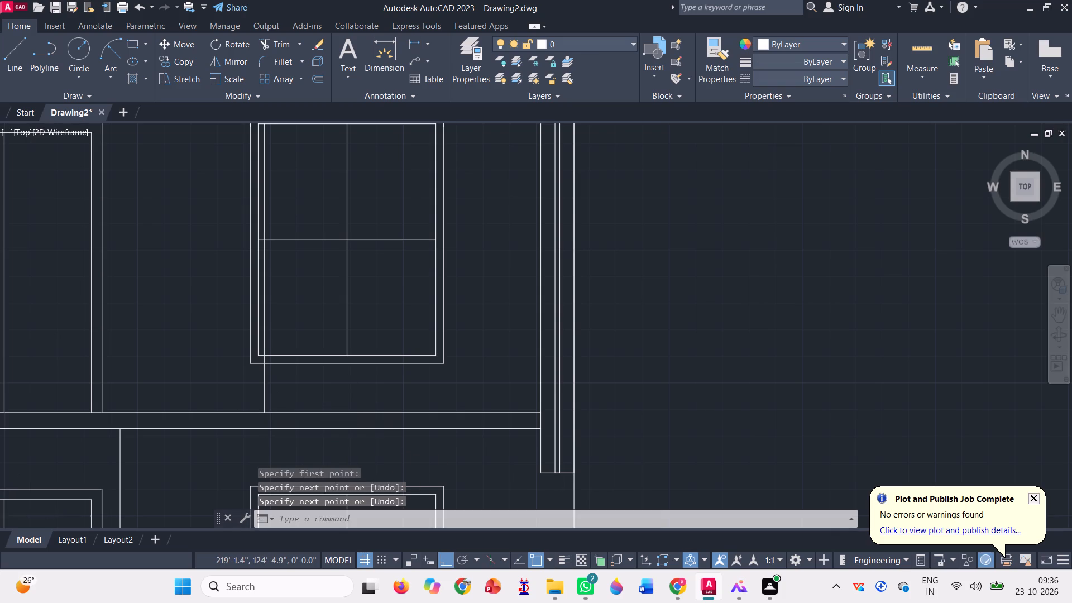
Trim away the top and left frame lines of the window under the slatted band, left of the new vertical line.
click(275, 39)
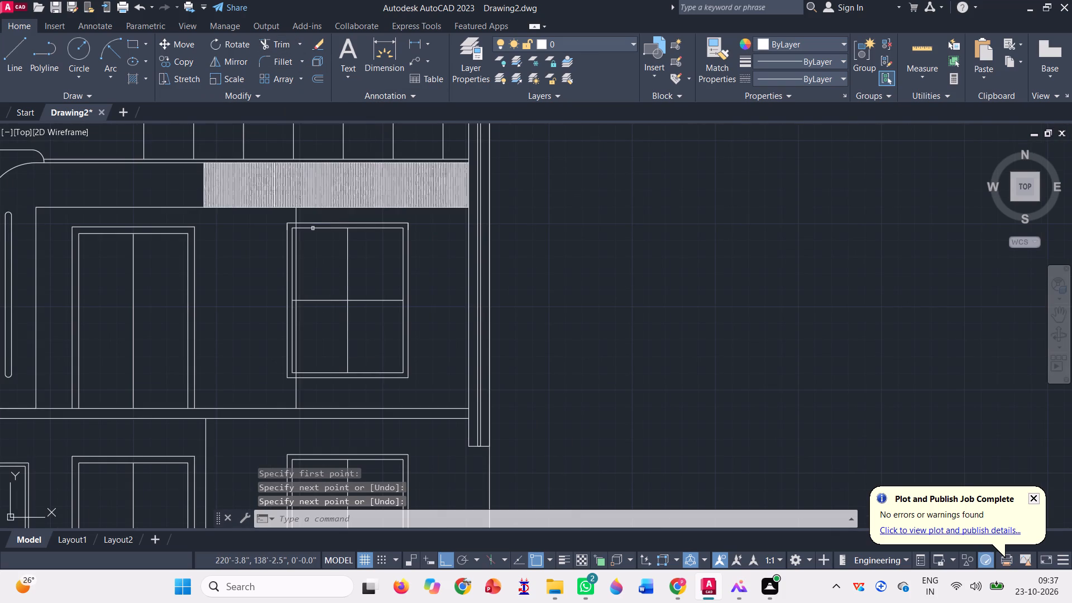
scroll(291, 226, up, 4)
click(274, 196)
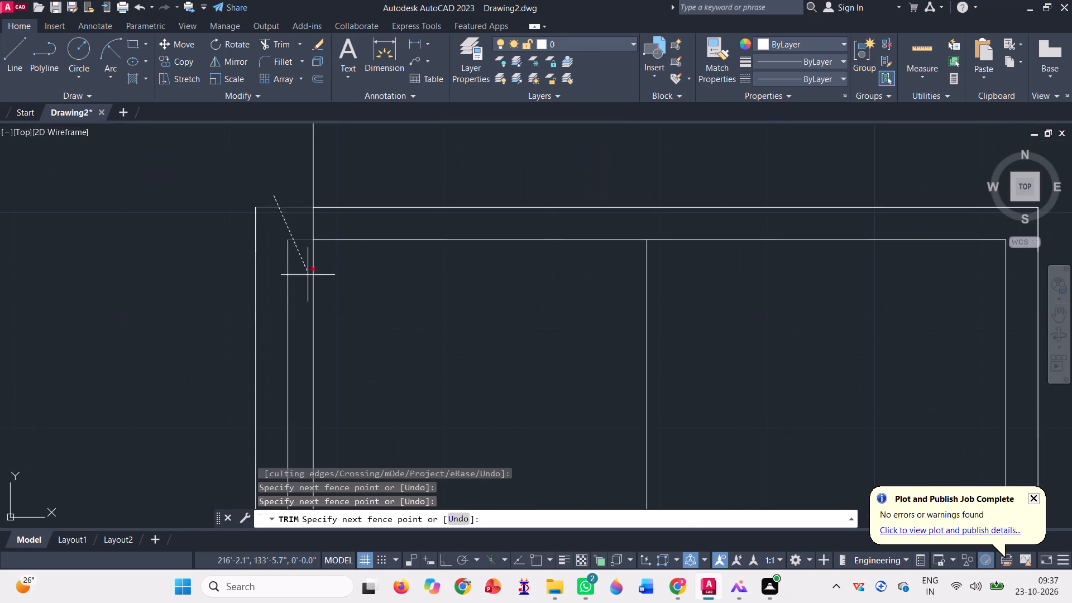
click(300, 286)
click(304, 243)
click(298, 224)
click(285, 271)
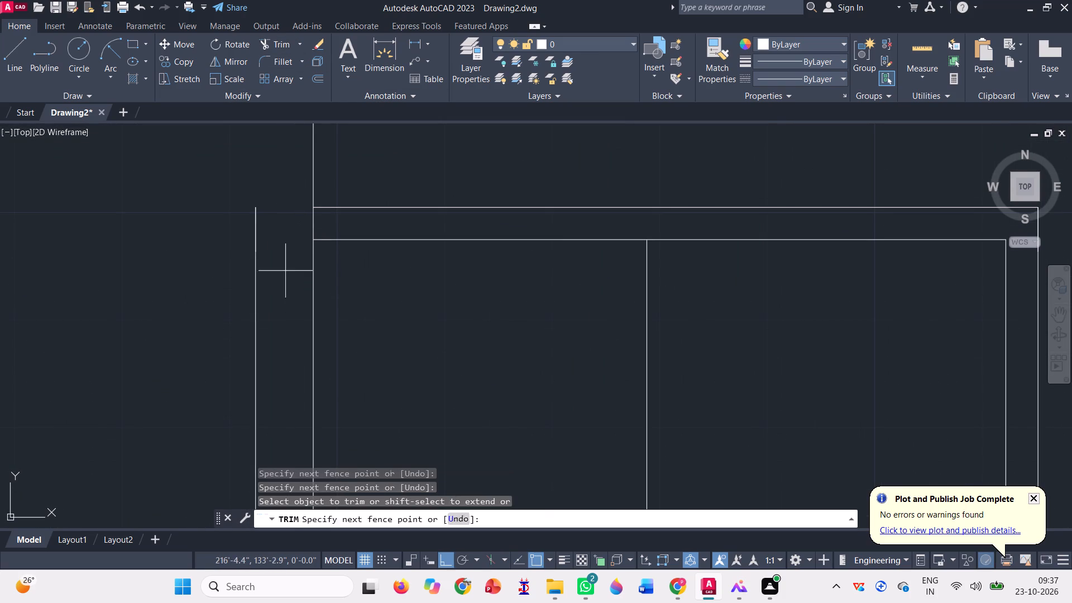
click(192, 243)
click(248, 224)
click(265, 227)
Trim the same window's middle bar and two bottom frame lines where they project left of the vertical line.
scroll(265, 227, down, 4)
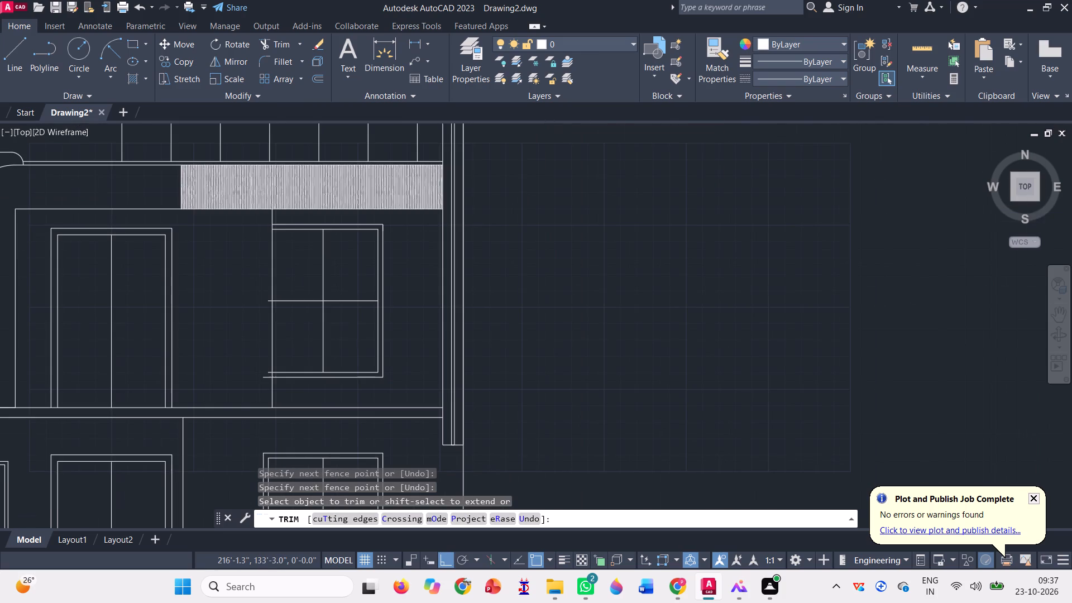
scroll(256, 280, up, 4)
scroll(264, 338, up, 3)
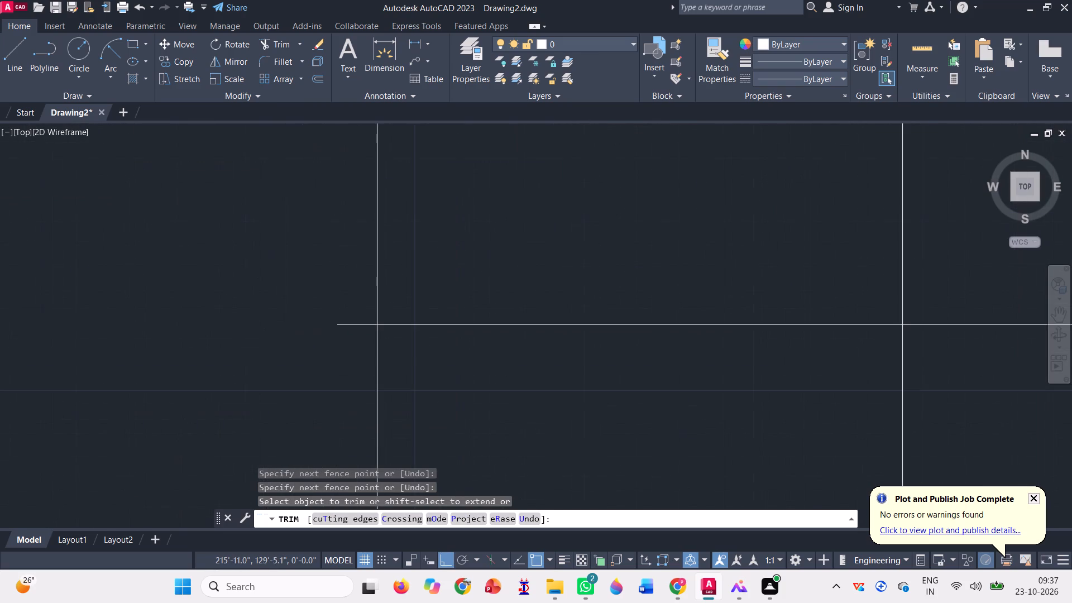
click(357, 325)
scroll(346, 307, down, 4)
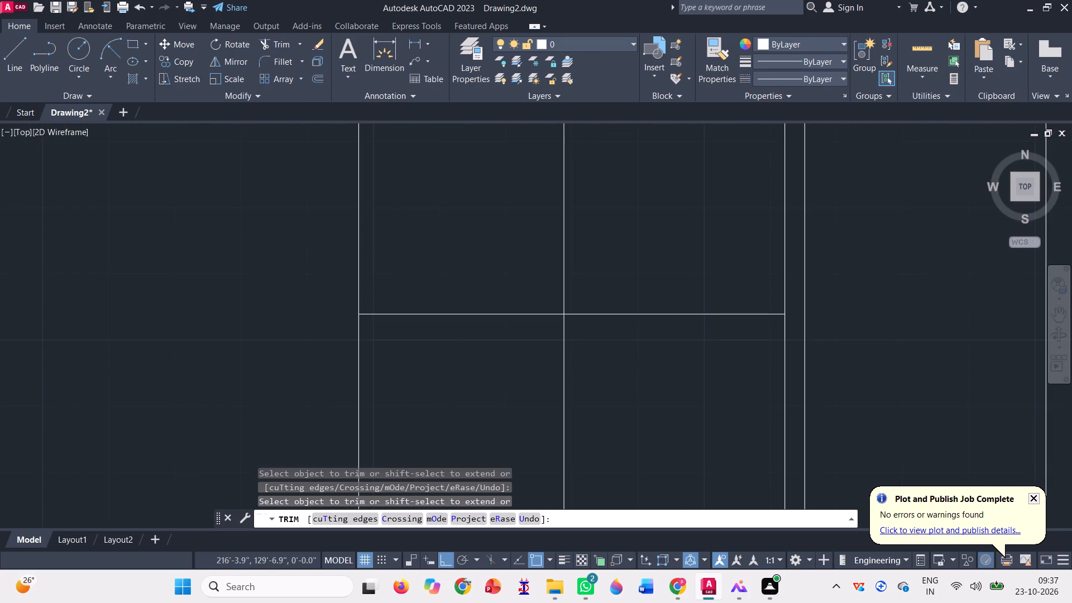
scroll(342, 299, down, 2)
scroll(343, 382, up, 3)
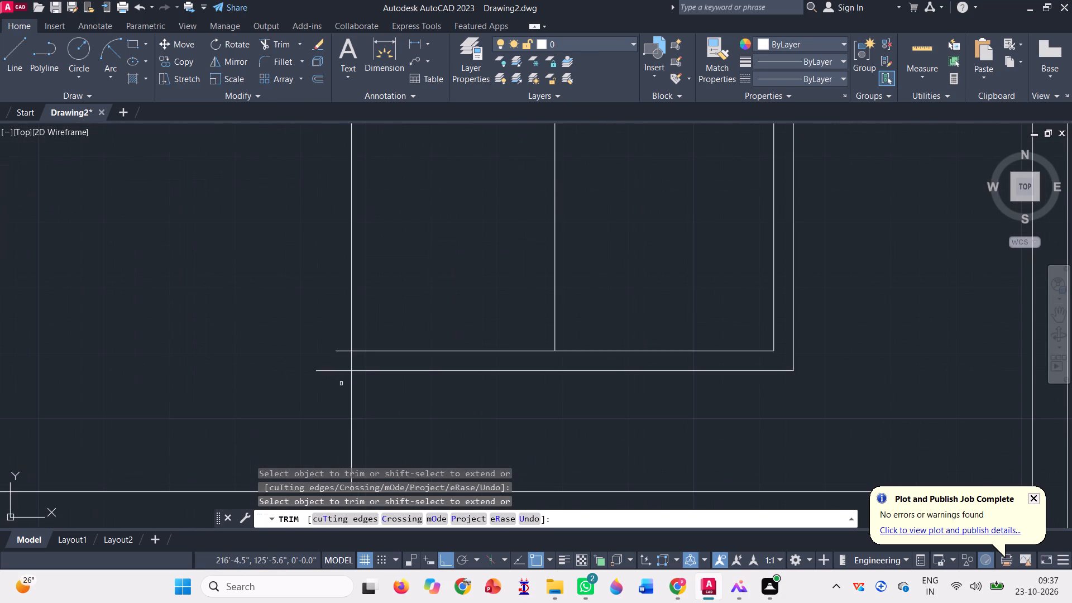
click(334, 389)
click(344, 341)
scroll(298, 358, down, 4)
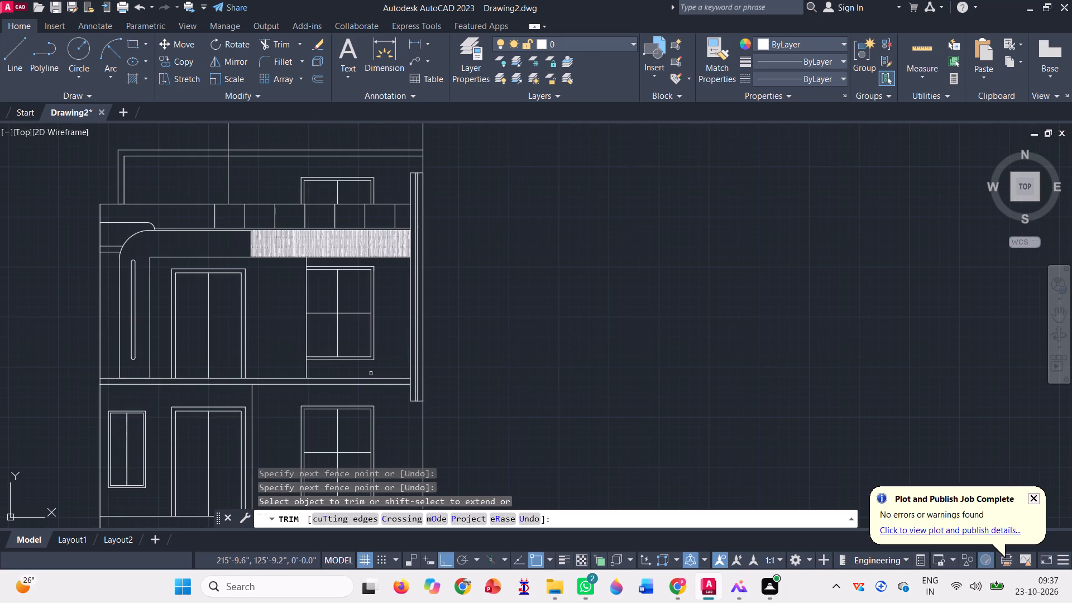
key(Escape)
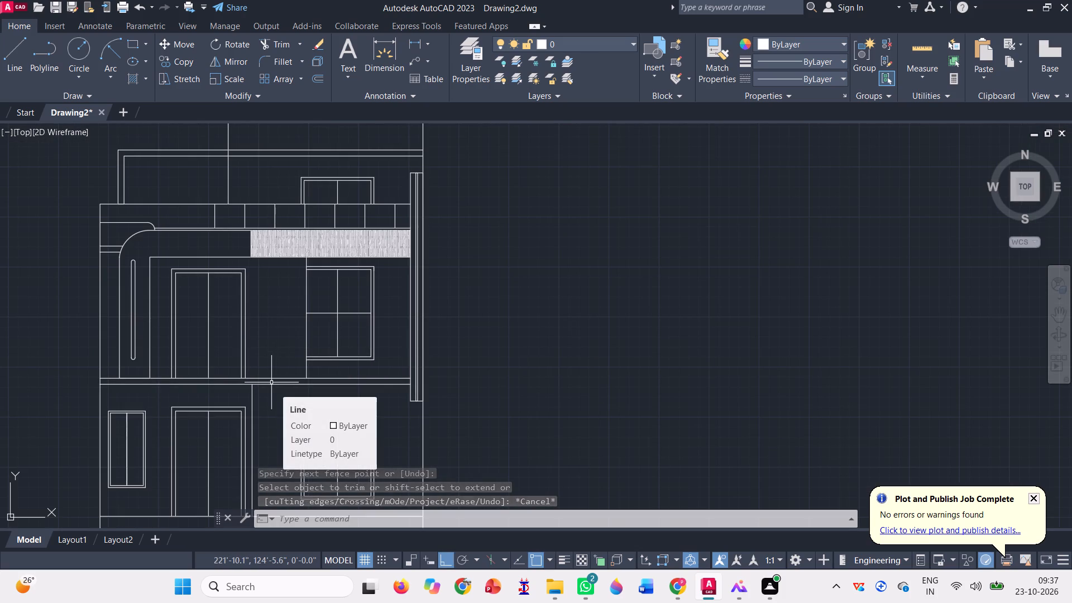
Draw a horizontal line about 8'-8" long from the narrow pier's left edge to the wall-edge line, crossing the lower part of the upper window.
key(l)
key(Return)
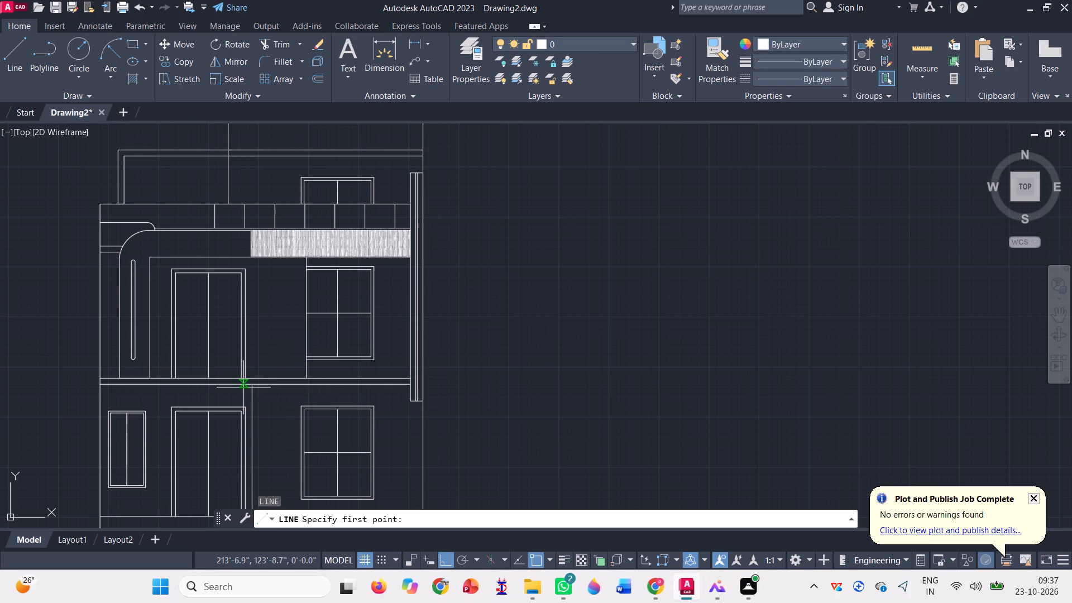
scroll(243, 387, up, 2)
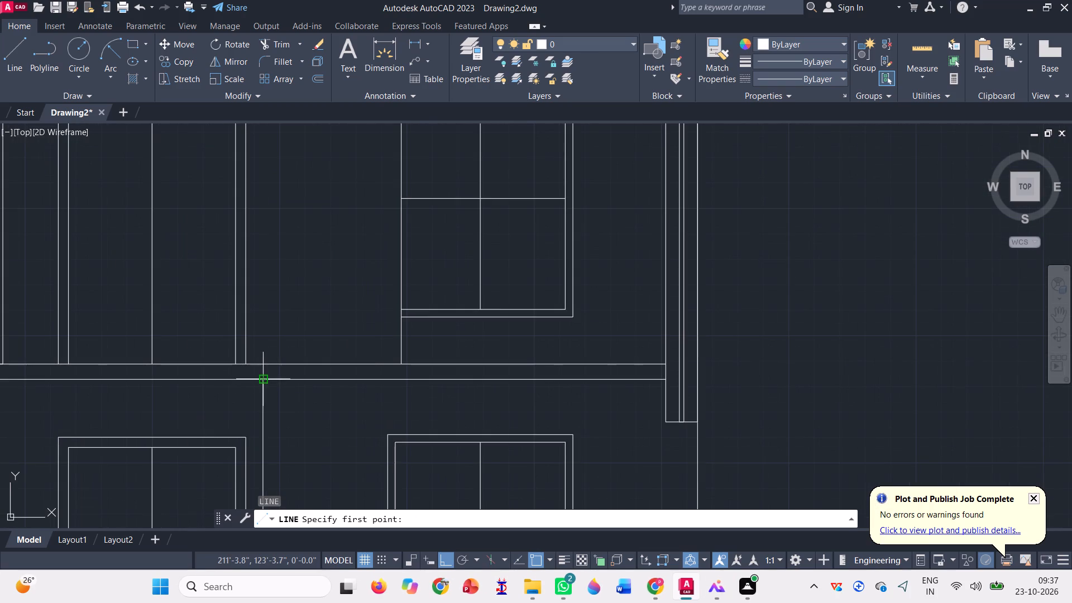
scroll(296, 356, down, 1)
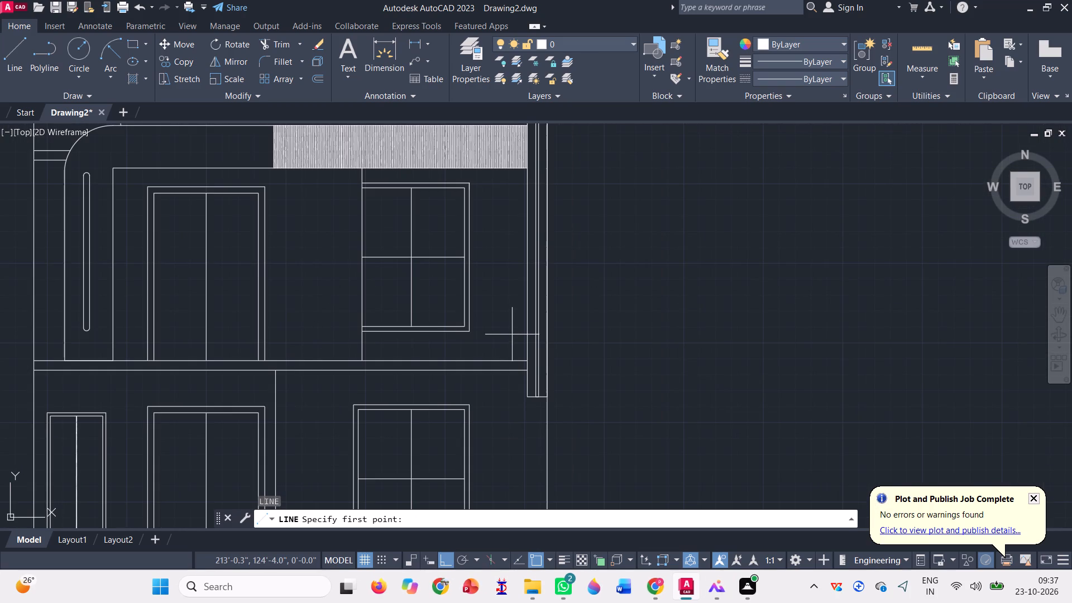
scroll(506, 321, up, 1)
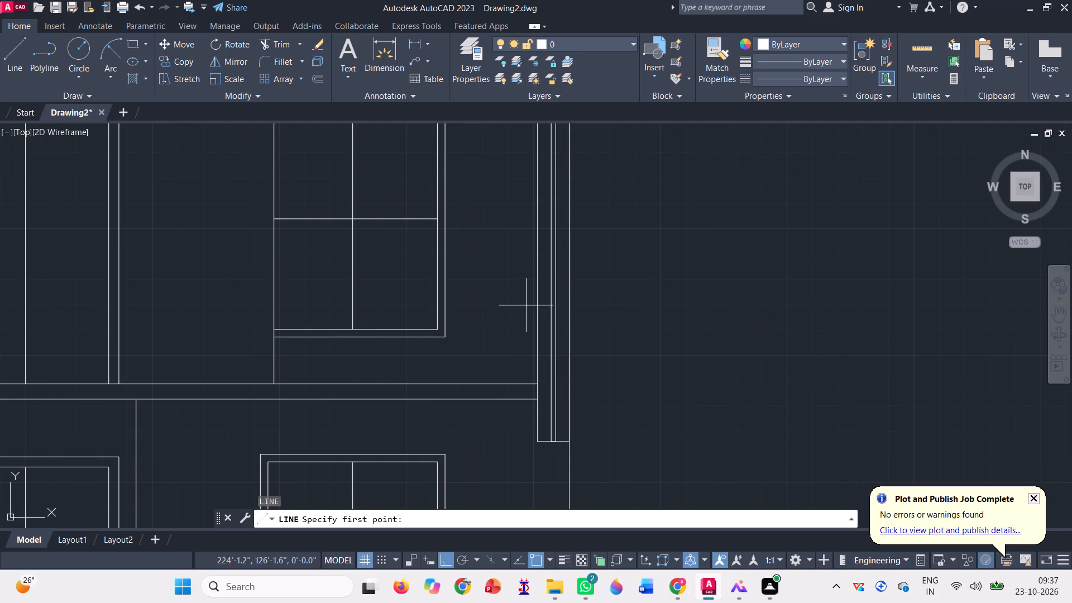
click(535, 298)
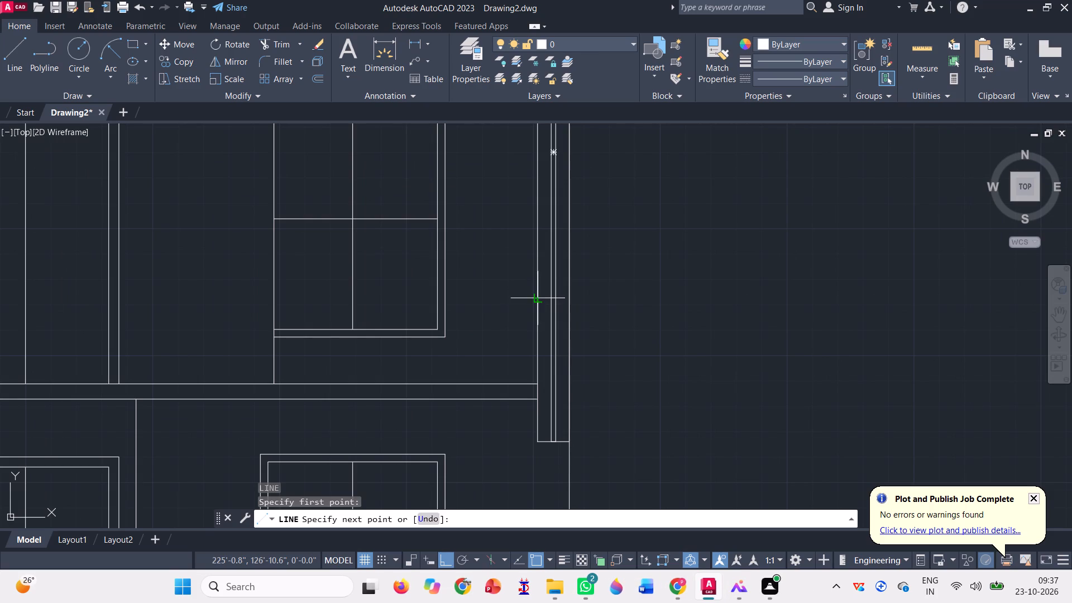
click(274, 297)
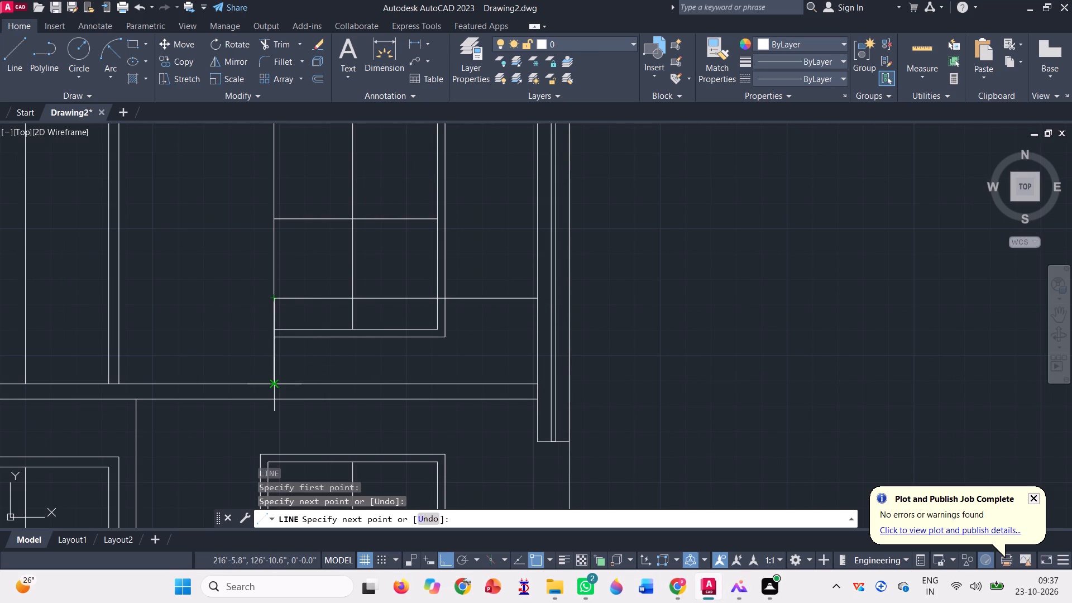
key(space)
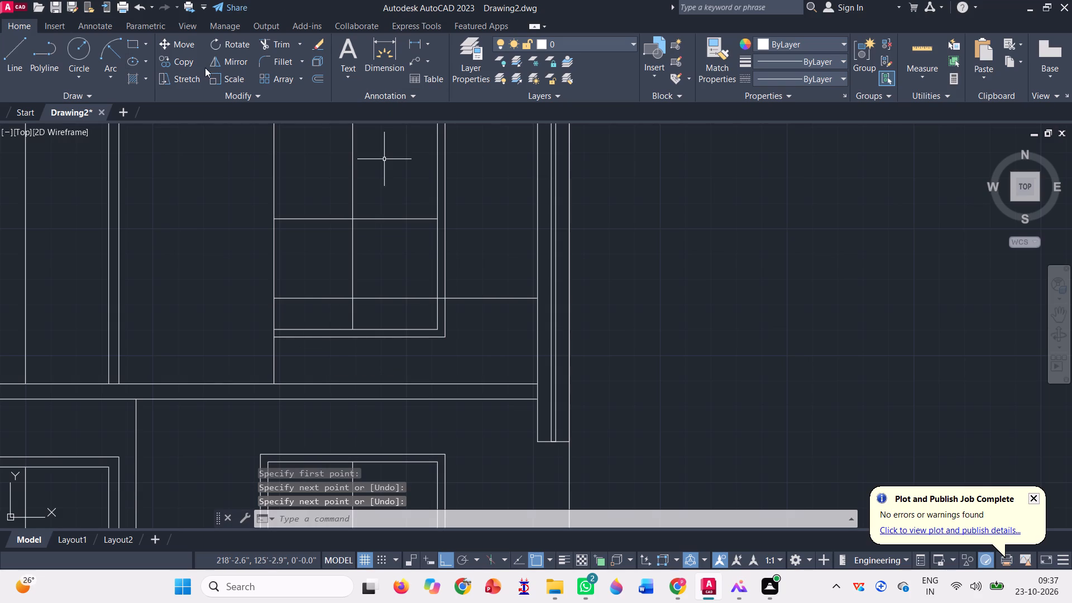
Draw a ledge outline from the pier's bottom-left corner: about 11'-9" to the left, up to the slab's top line, and back to the pier.
click(11, 55)
scroll(373, 192, down, 1)
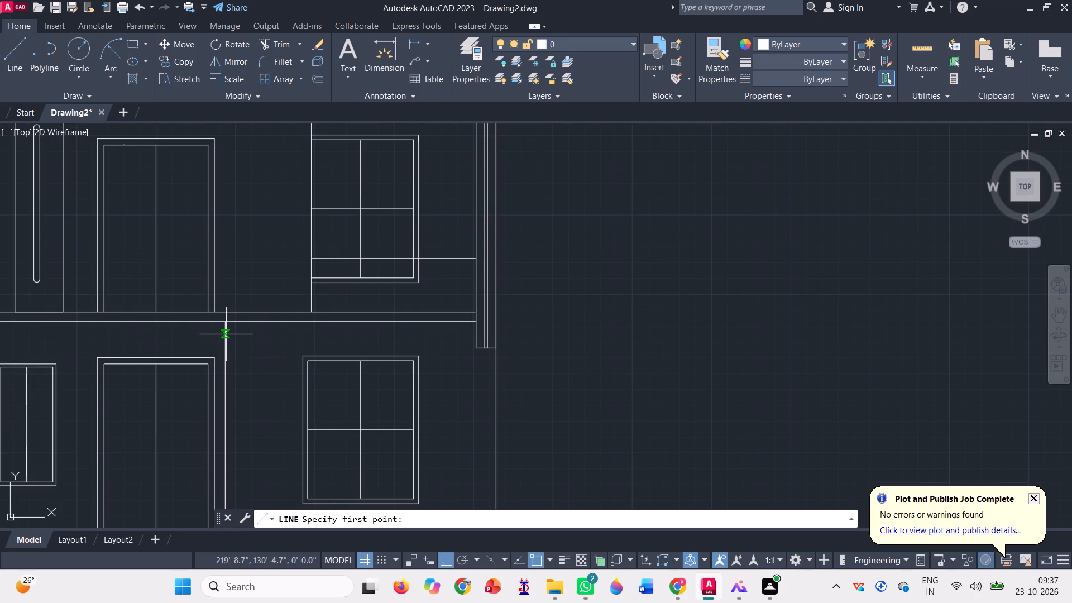
click(477, 348)
scroll(641, 332, down, 1)
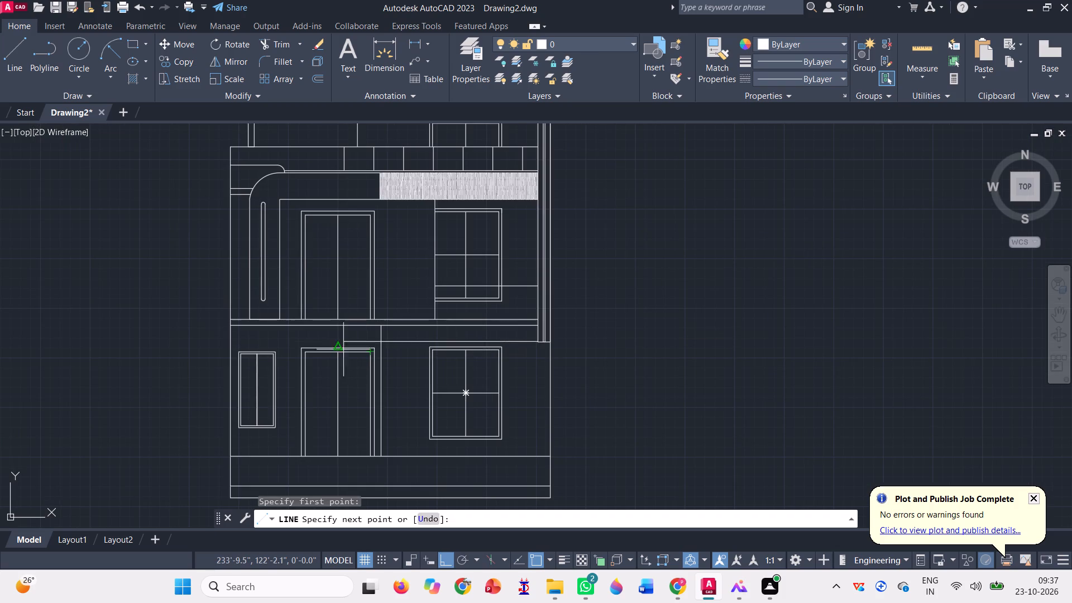
scroll(334, 348, down, 1)
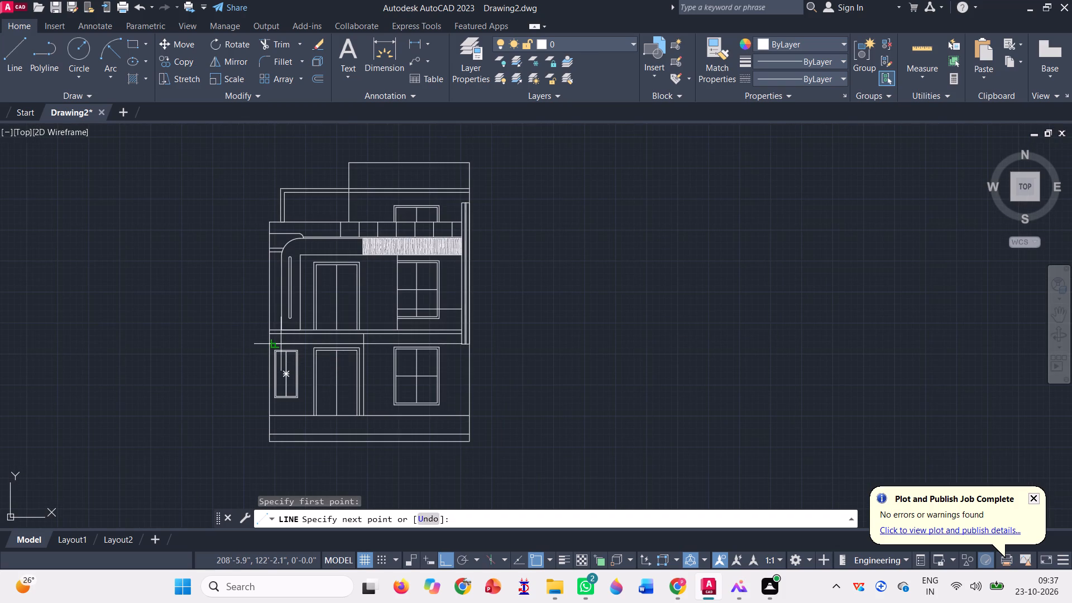
scroll(277, 344, up, 2)
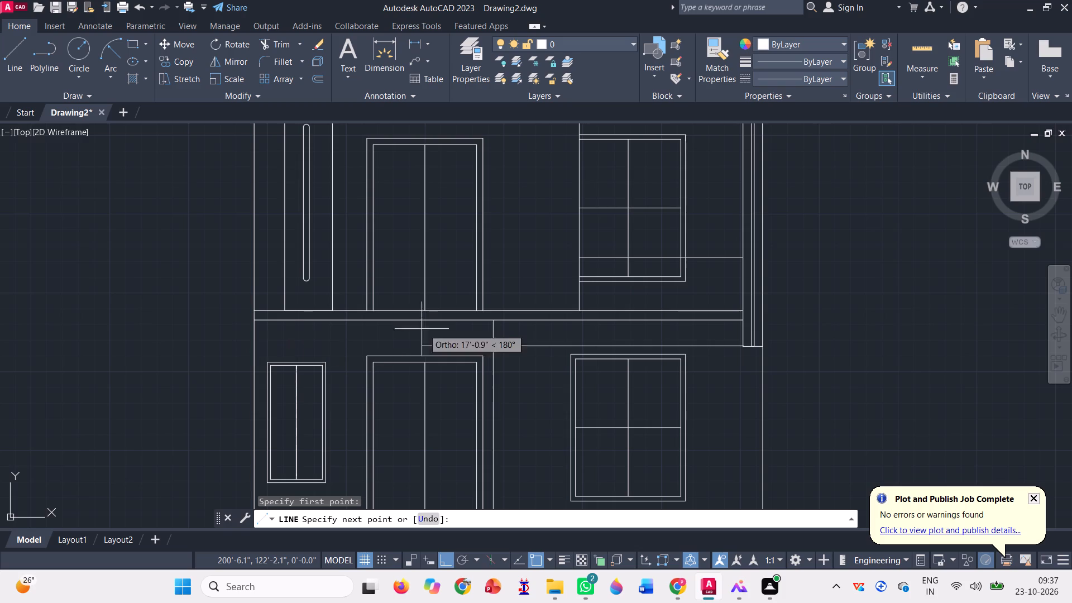
click(521, 345)
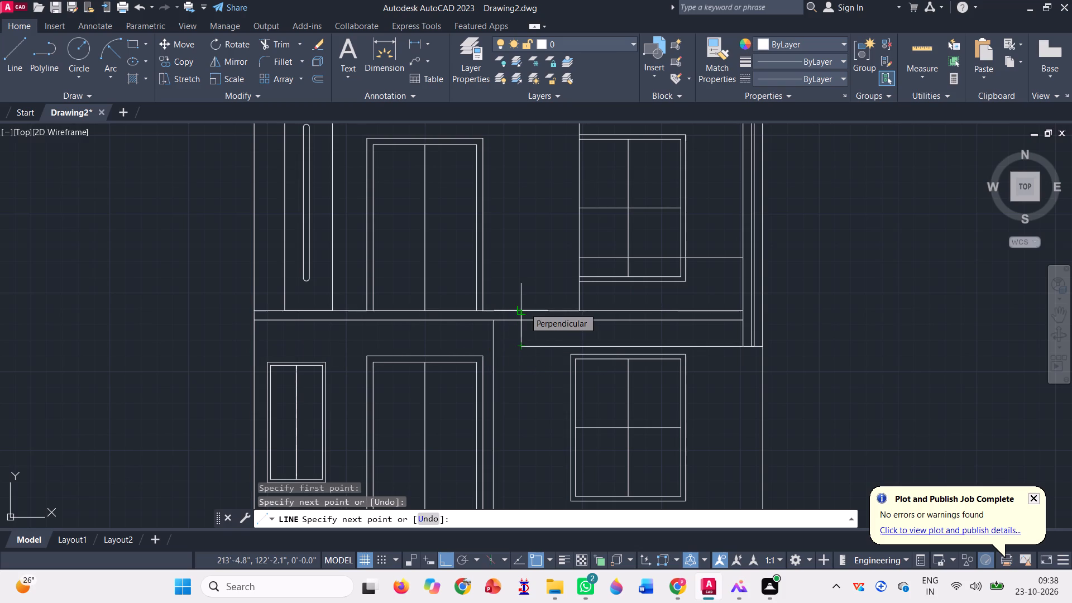
click(524, 306)
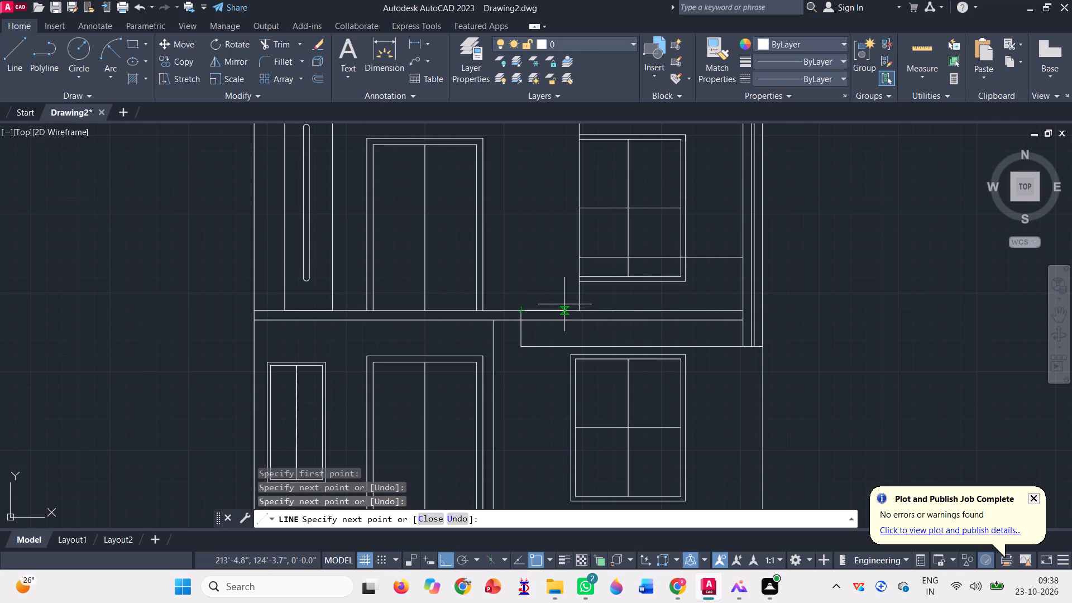
click(744, 307)
key(space)
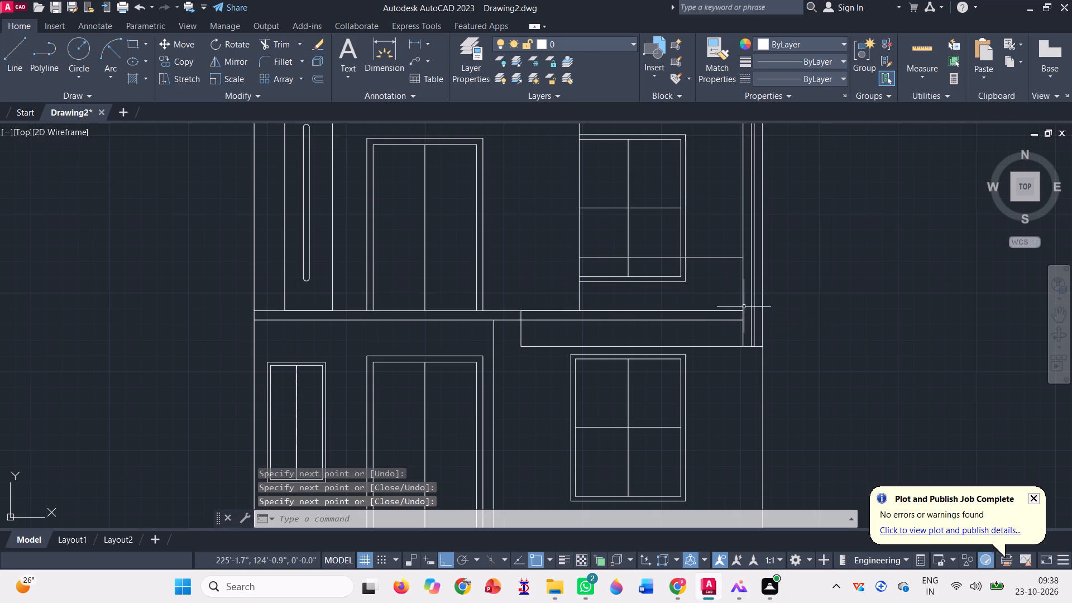
Trim away the floor slab's lower line where it runs inside the new ledge outline.
click(277, 42)
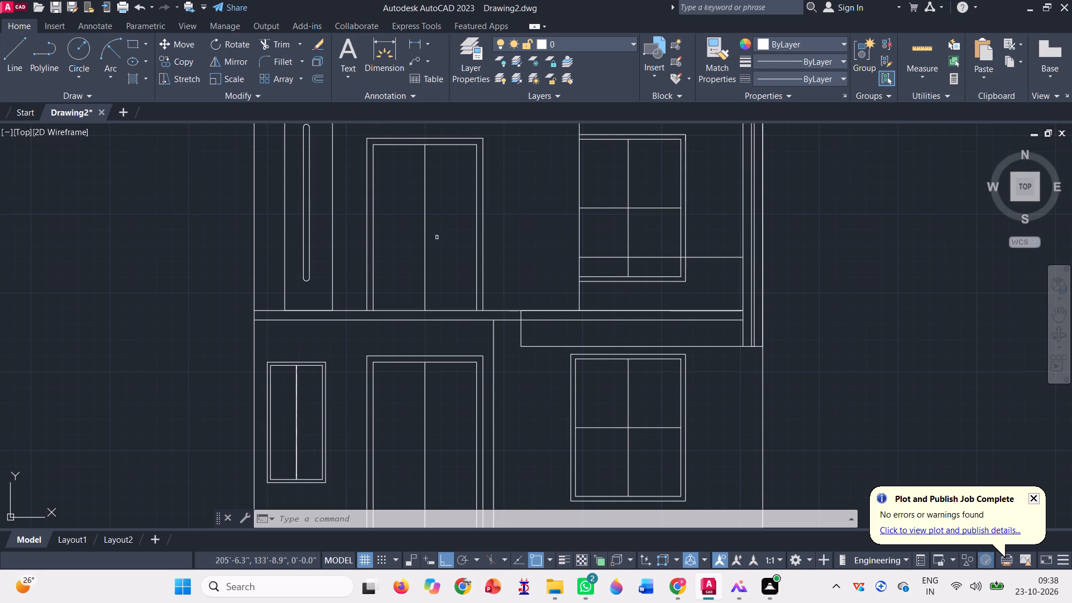
click(535, 318)
click(547, 327)
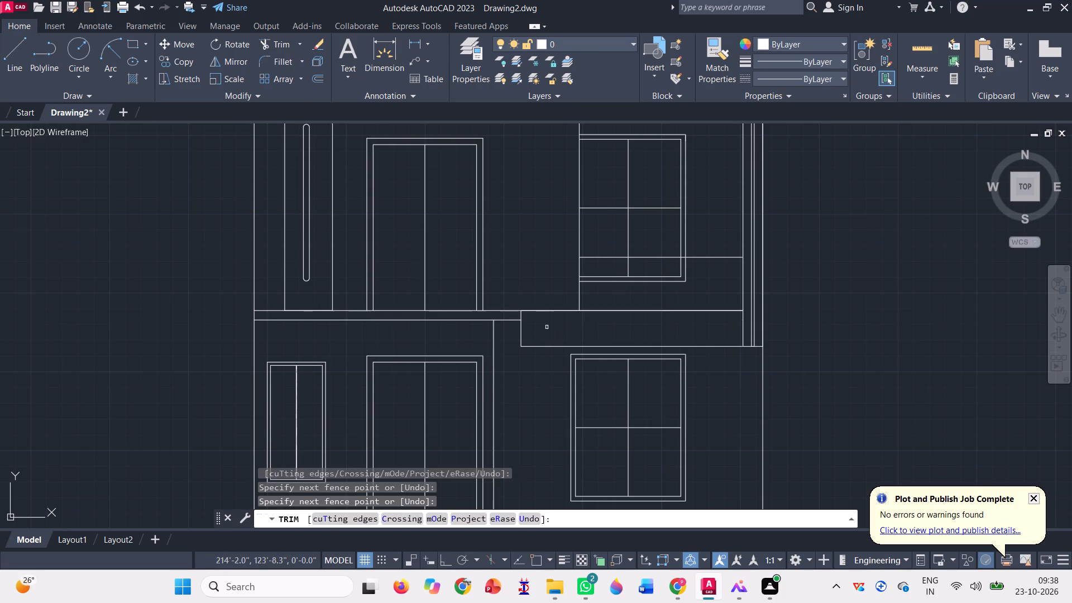
scroll(492, 296, down, 1)
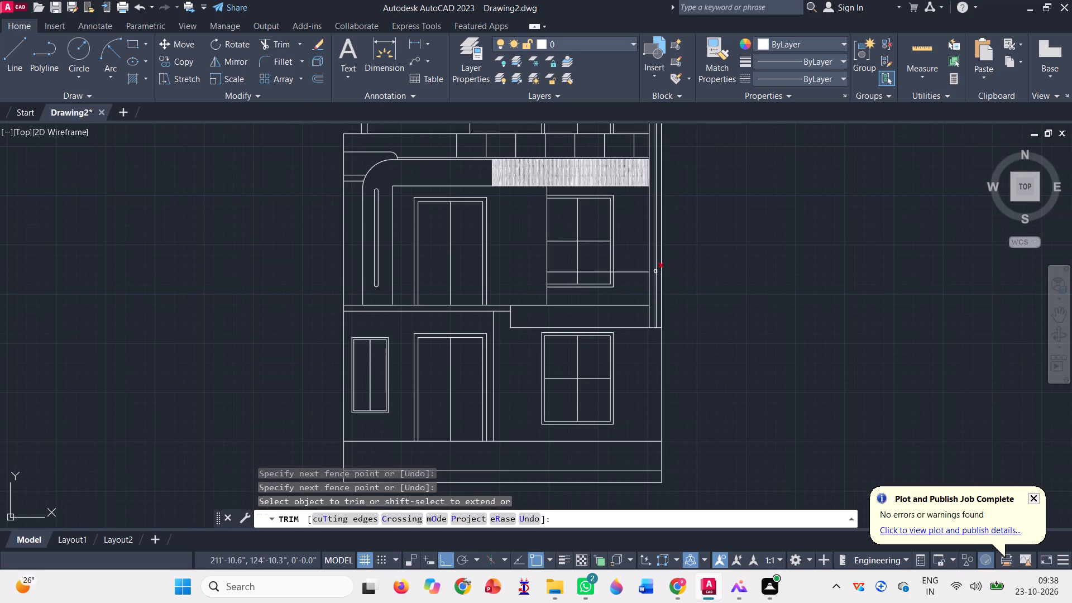
key(Escape)
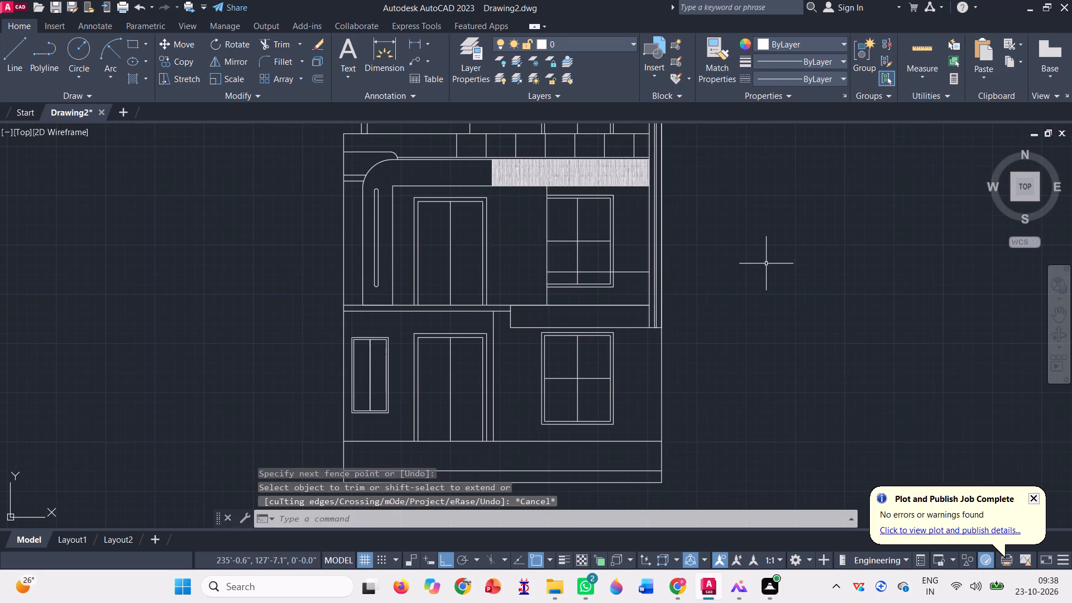
Copy the horizontal line crossing the upper window 10' straight down, using its end at the pier as the base point.
click(177, 60)
scroll(624, 283, up, 3)
click(651, 248)
click(642, 218)
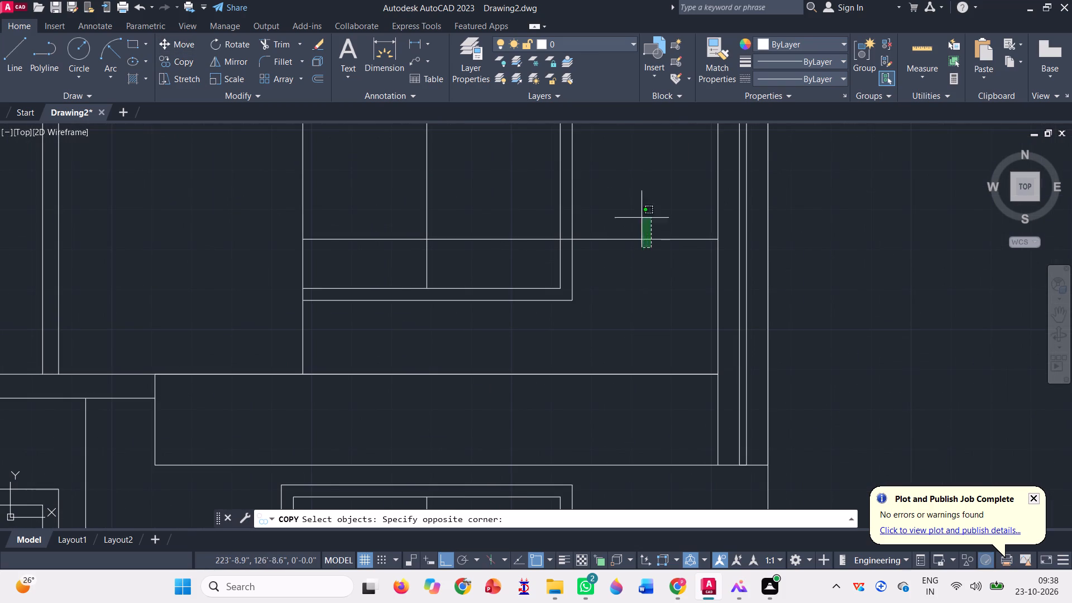
key(space)
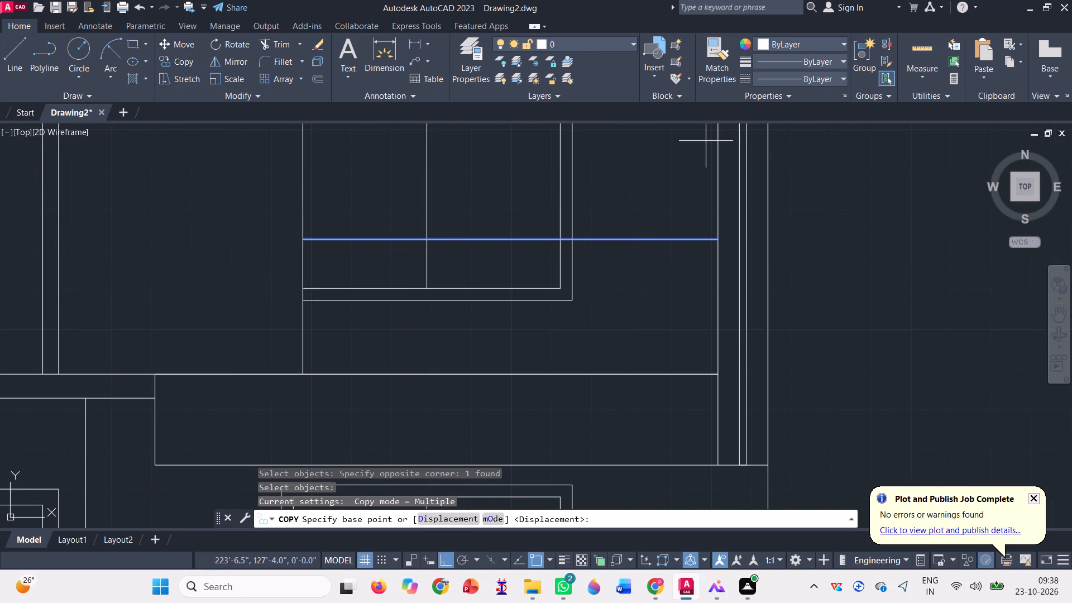
click(716, 238)
text(10')
key(Return)
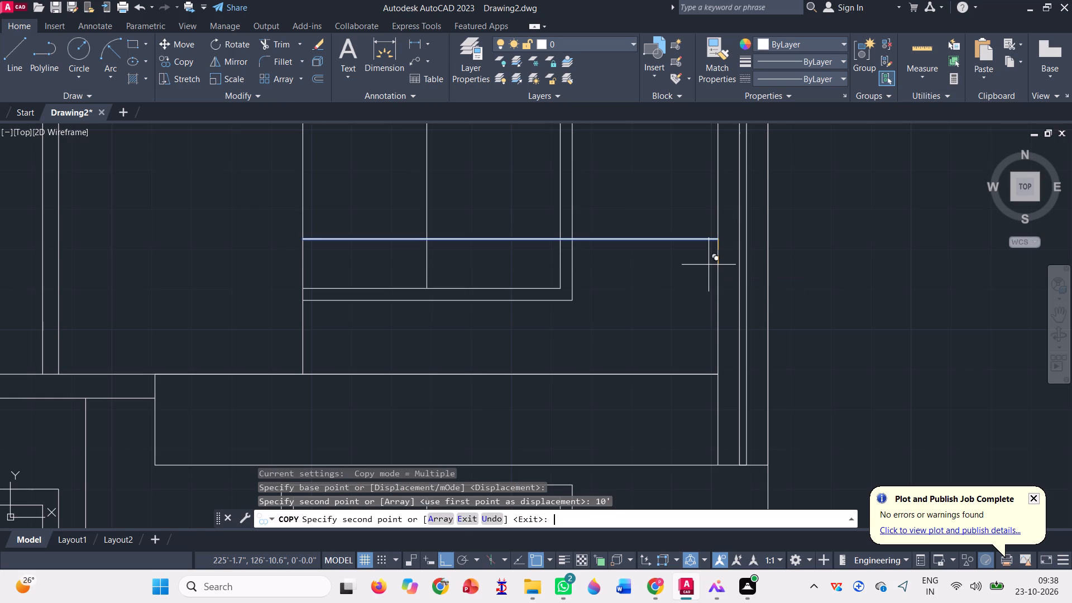
Place two more copies of the same horizontal line, one 1' above and one 2' below the original.
scroll(678, 205, up, 3)
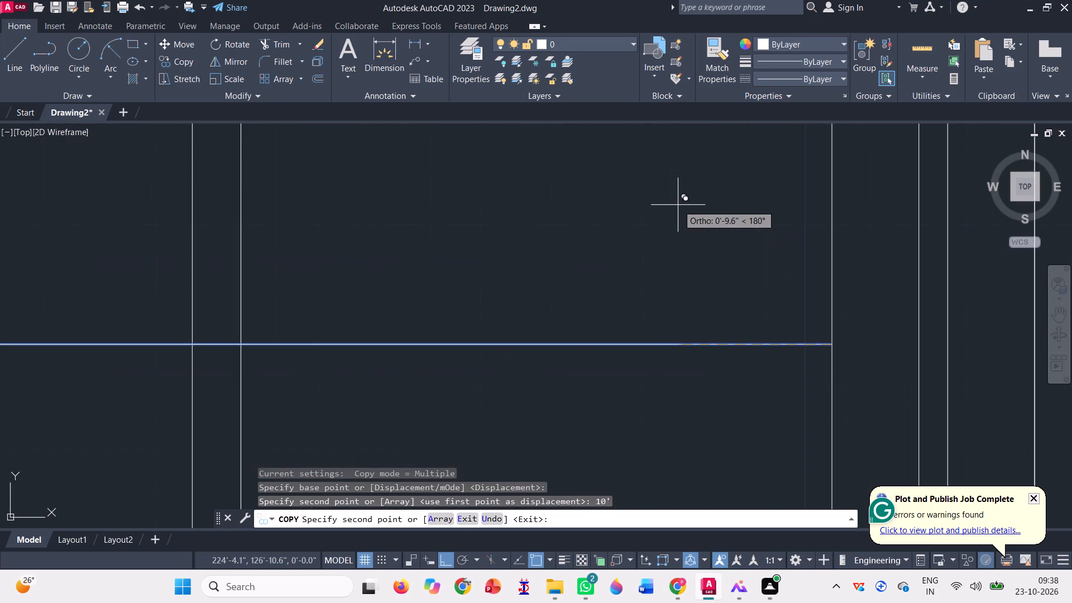
scroll(668, 238, down, 9)
scroll(668, 238, up, 3)
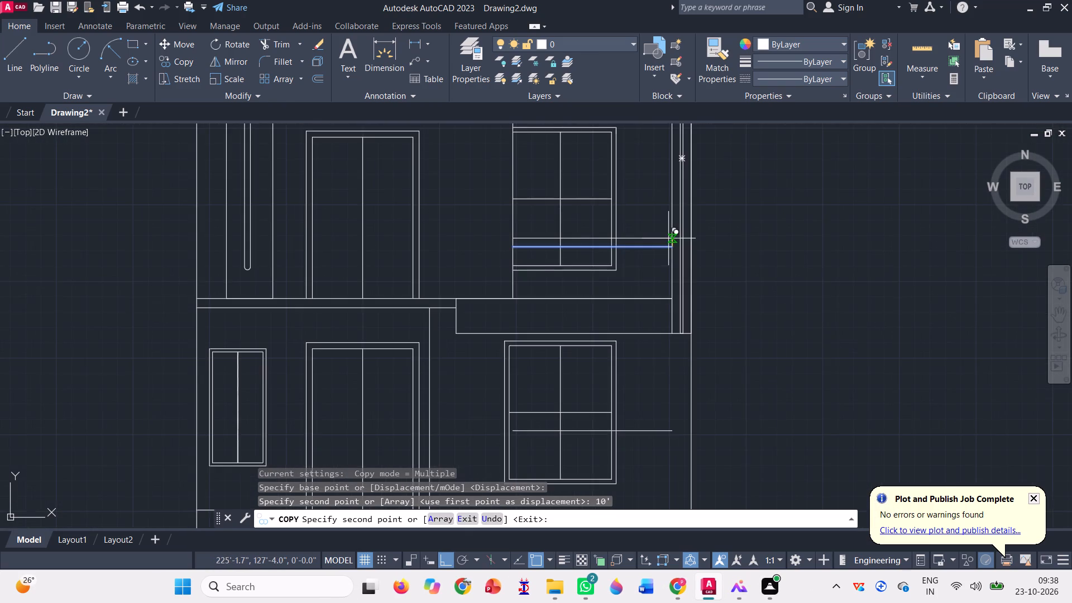
scroll(668, 238, up, 2)
text(1')
key(Return)
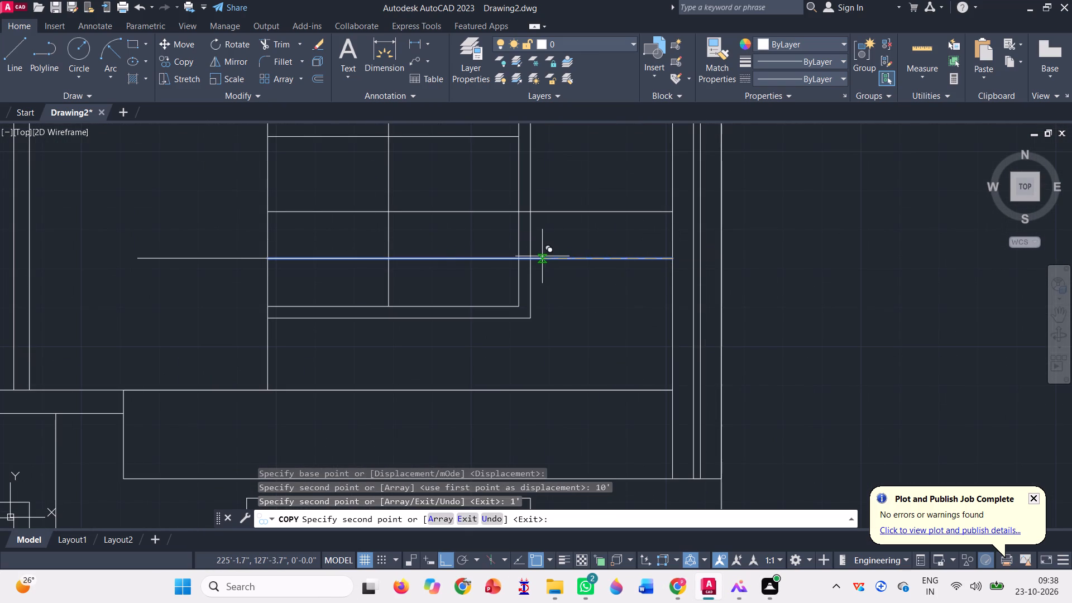
scroll(542, 256, down, 1)
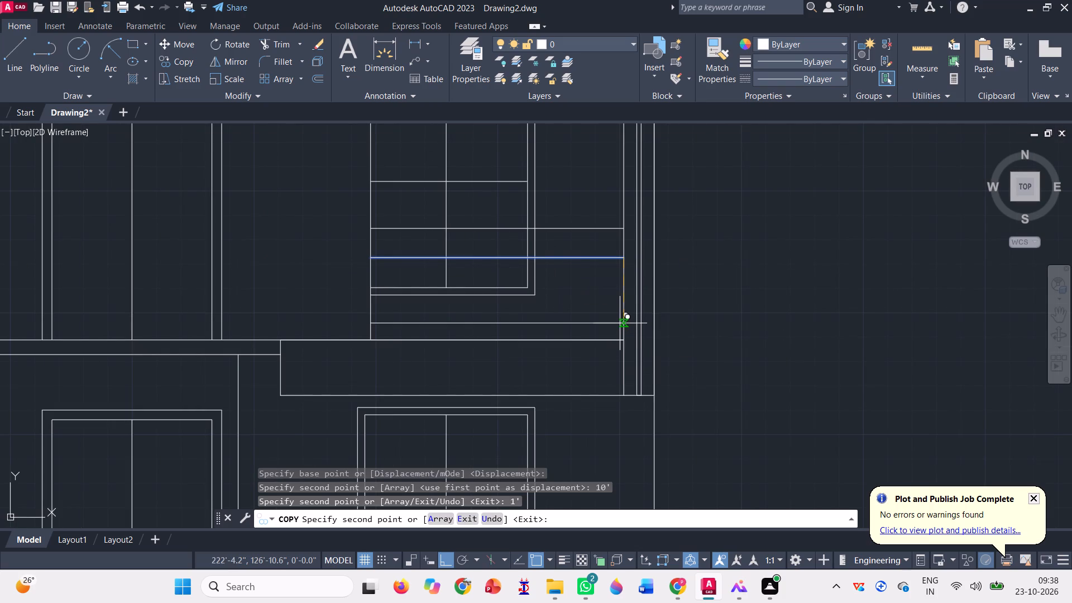
text(2')
key(Return)
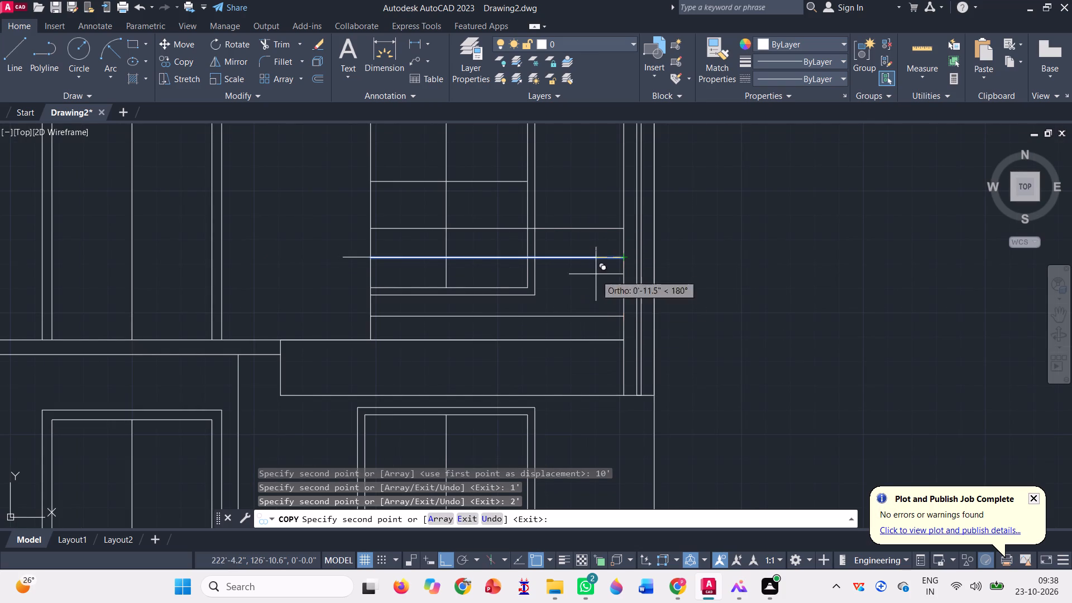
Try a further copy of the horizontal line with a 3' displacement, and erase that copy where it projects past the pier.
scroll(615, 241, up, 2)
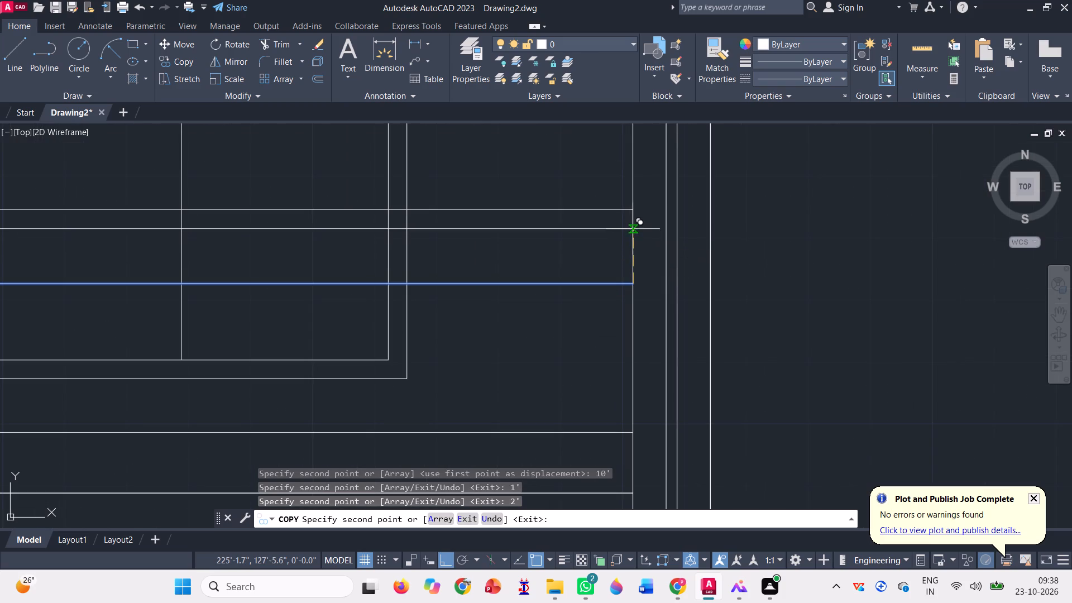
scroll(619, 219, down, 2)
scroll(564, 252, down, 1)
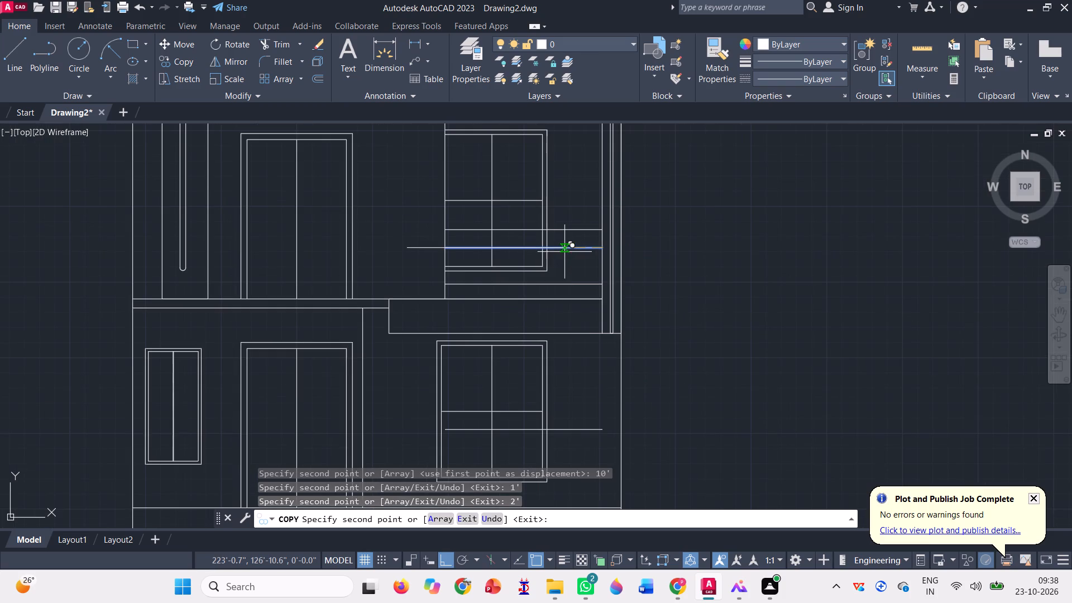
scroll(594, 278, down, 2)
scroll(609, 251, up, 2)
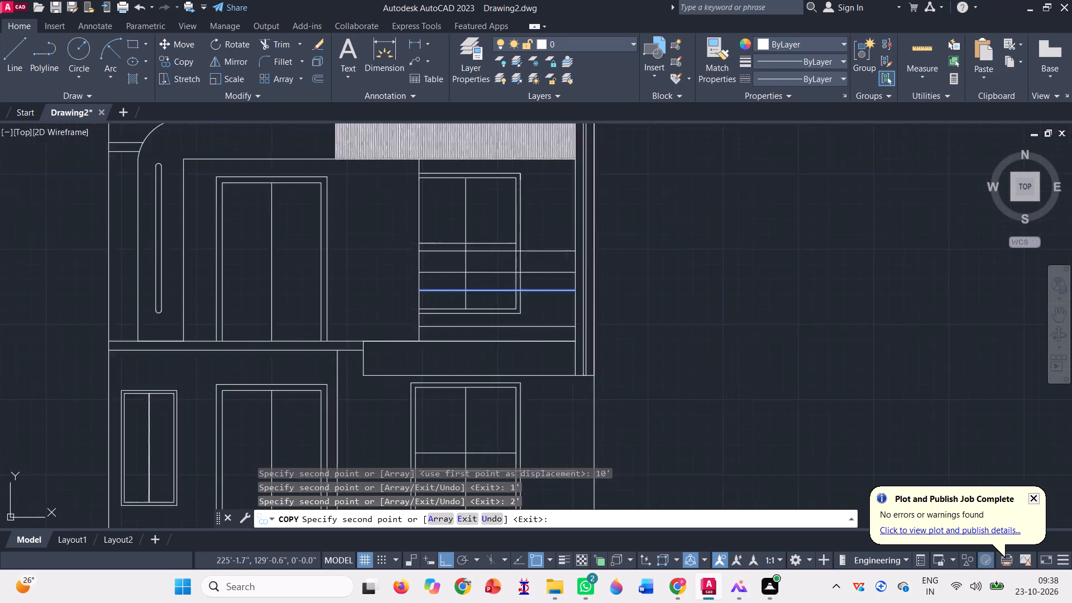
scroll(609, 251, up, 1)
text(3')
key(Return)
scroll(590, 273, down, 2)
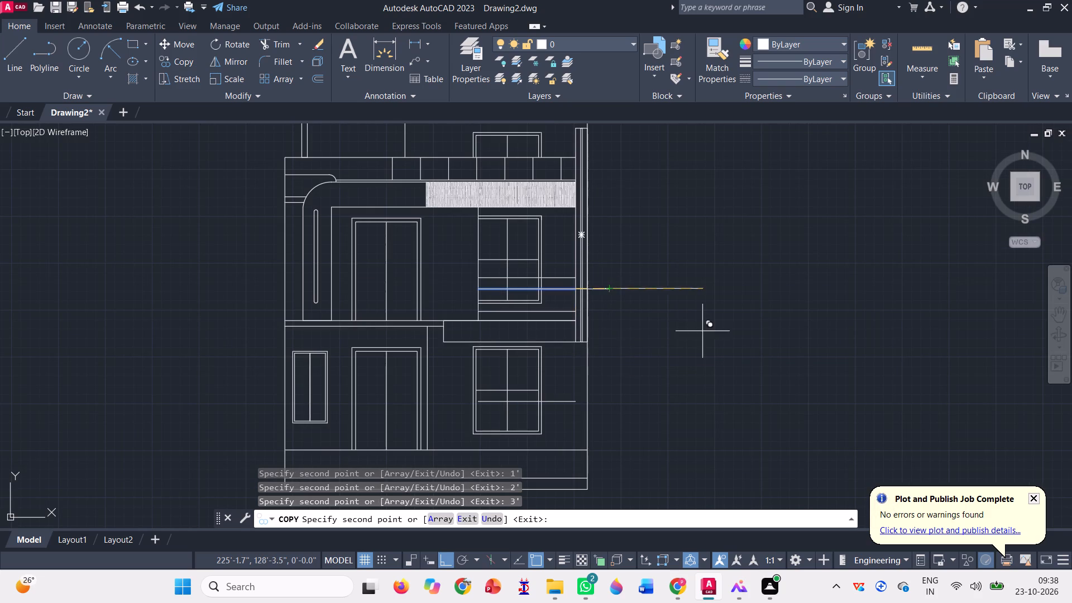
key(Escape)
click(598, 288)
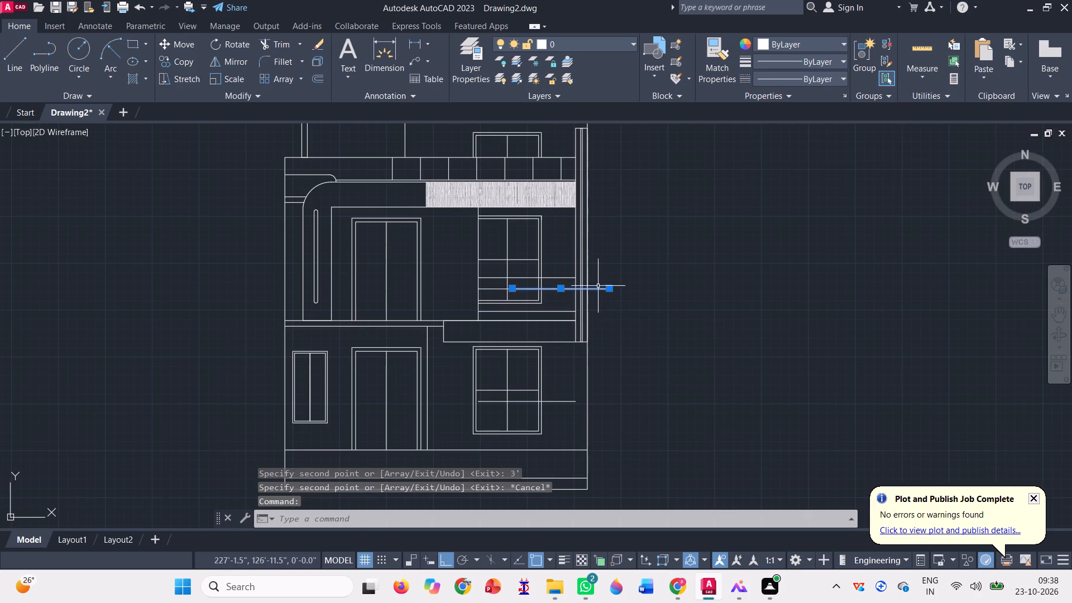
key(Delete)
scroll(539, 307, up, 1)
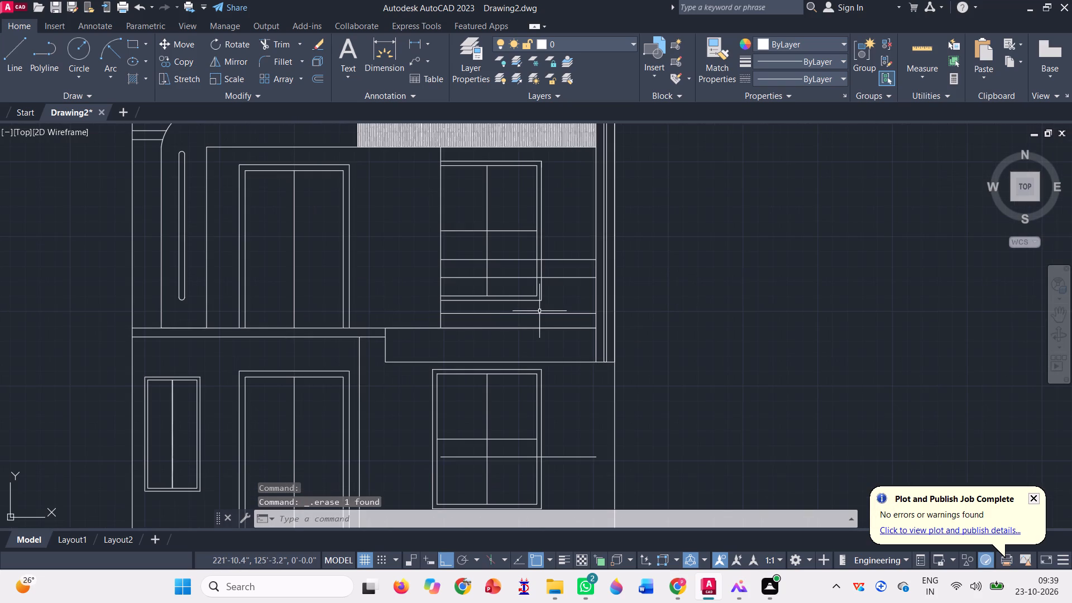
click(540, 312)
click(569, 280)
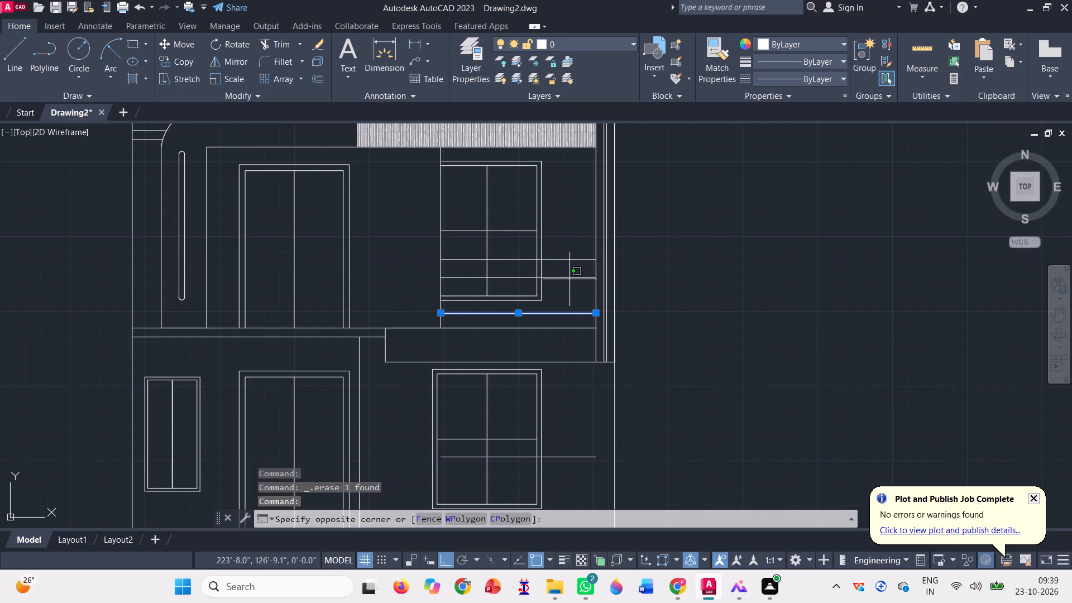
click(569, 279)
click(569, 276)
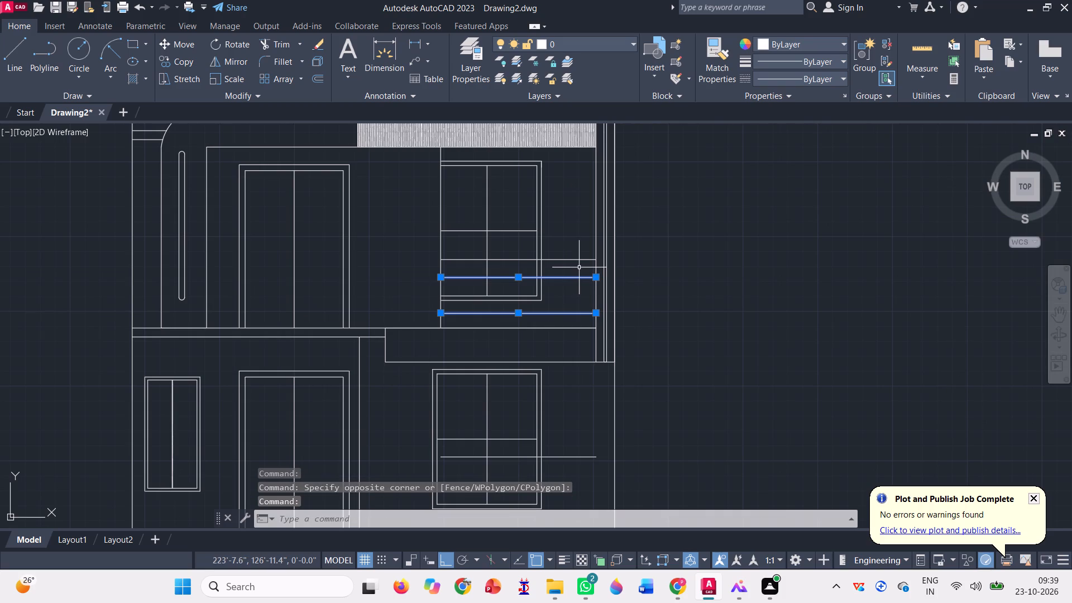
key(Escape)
Erase the horizontal line copies above and below the original at the upper window, and the one crossing the ground-floor window.
click(575, 262)
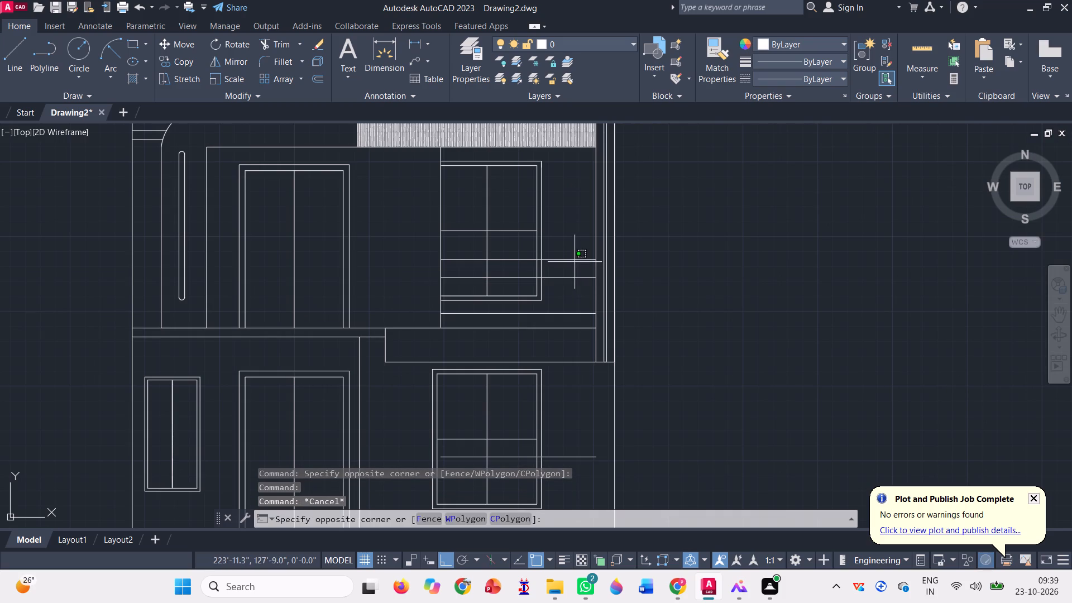
click(569, 256)
key(Delete)
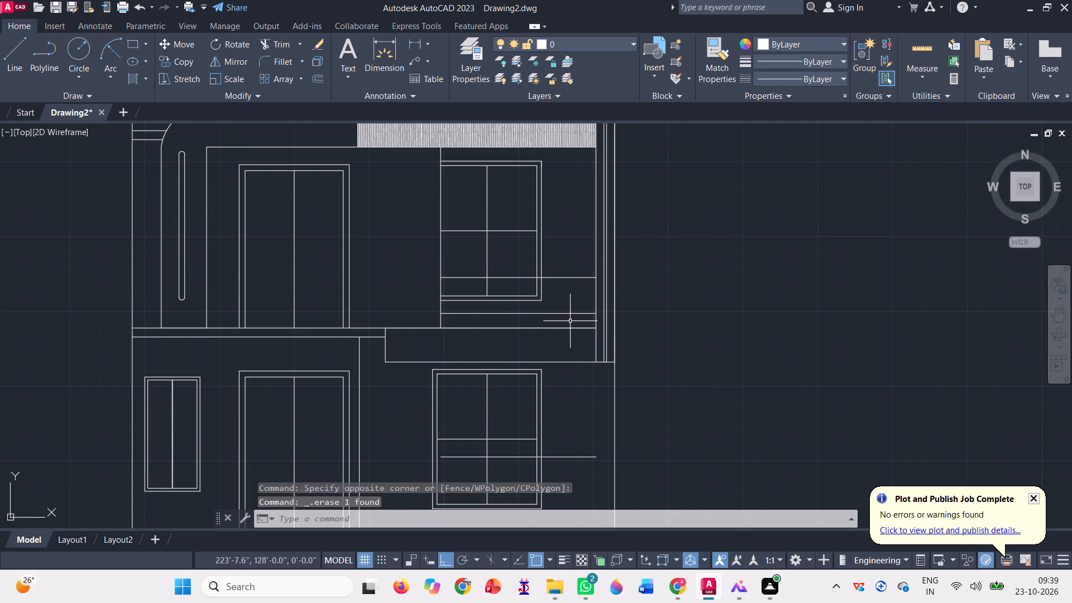
click(567, 318)
click(561, 310)
key(Delete)
scroll(544, 260, down, 1)
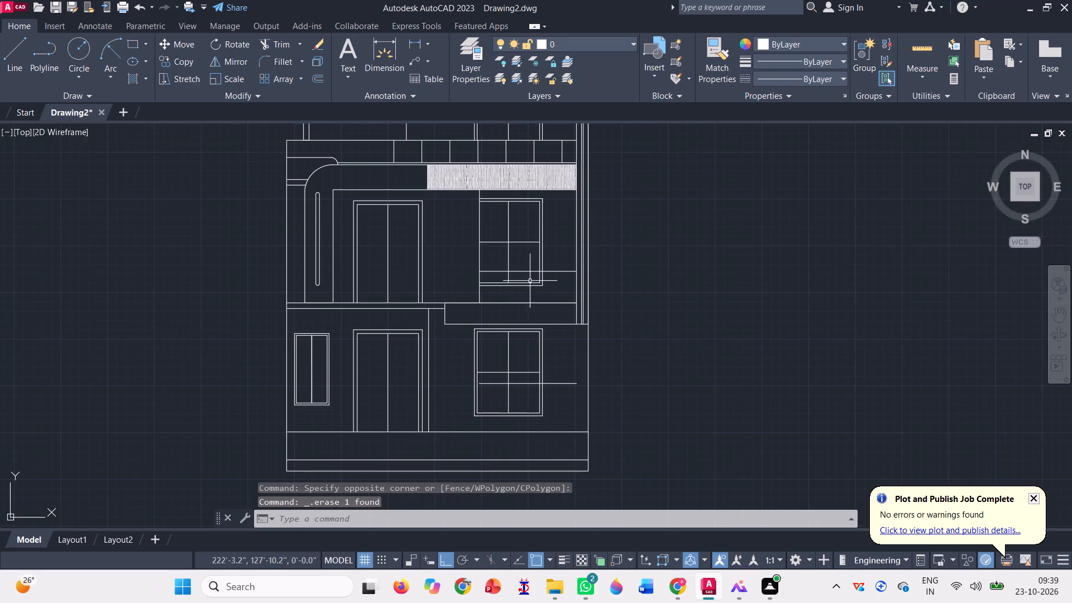
click(572, 392)
click(561, 373)
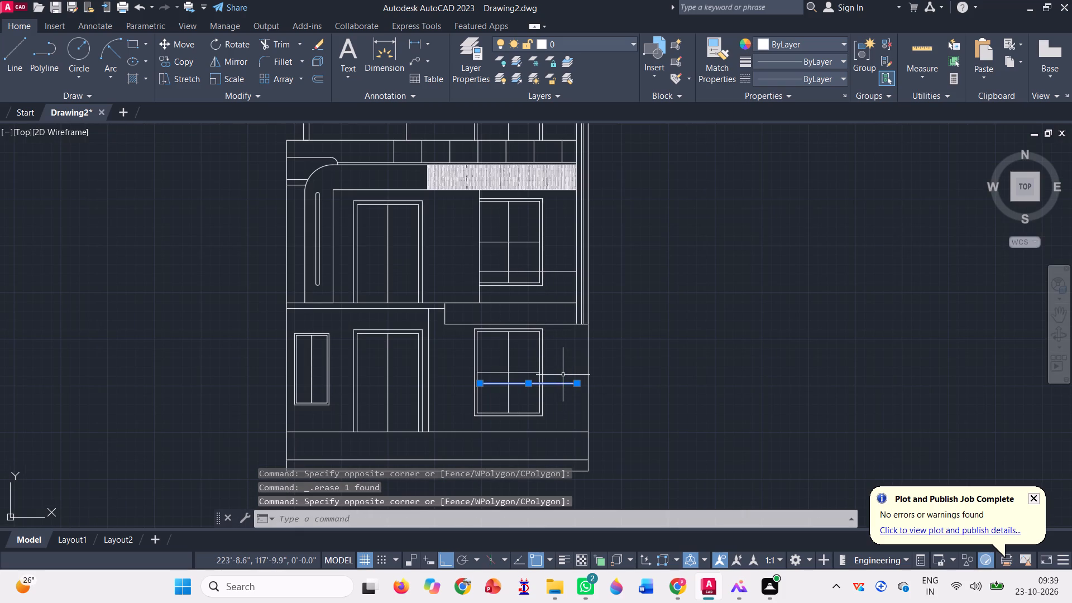
key(Delete)
Copy the remaining horizontal line from its end at the pier to seven closely spaced points down the pier edge below it.
scroll(547, 276, up, 2)
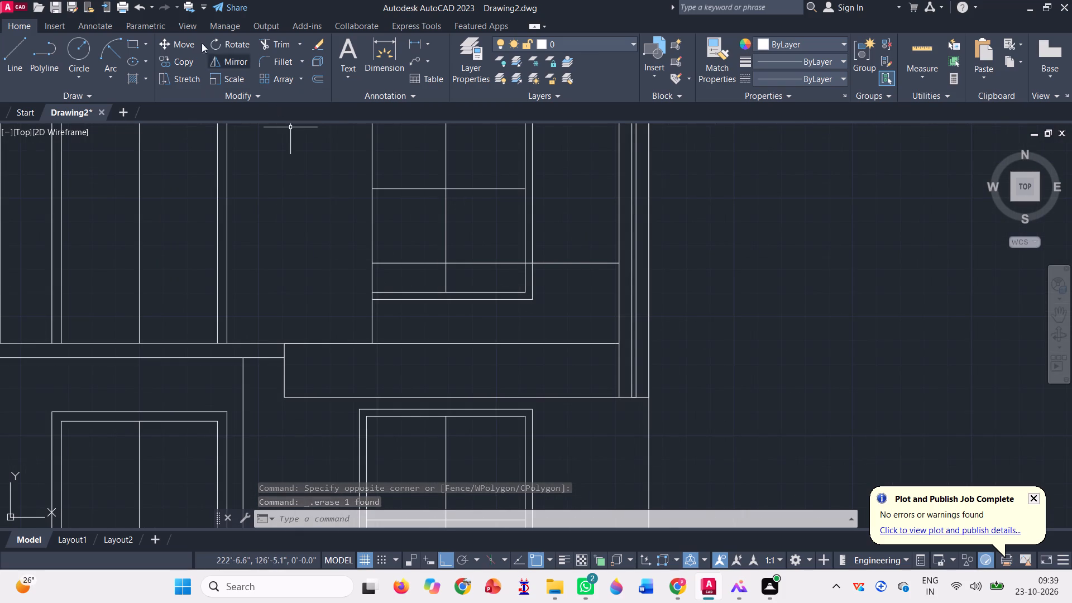
click(172, 61)
click(576, 279)
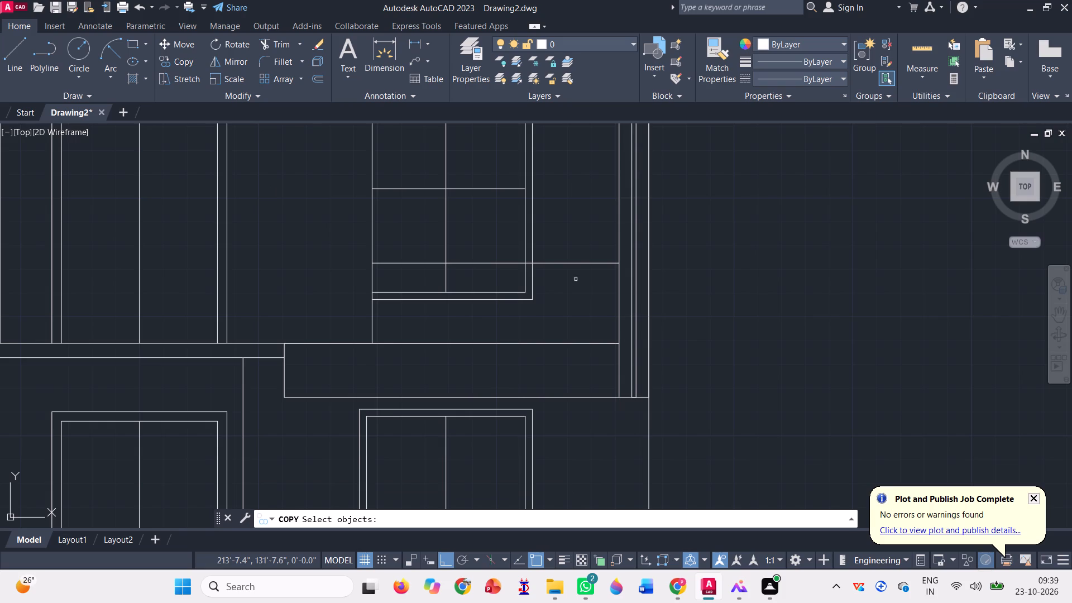
click(559, 234)
key(space)
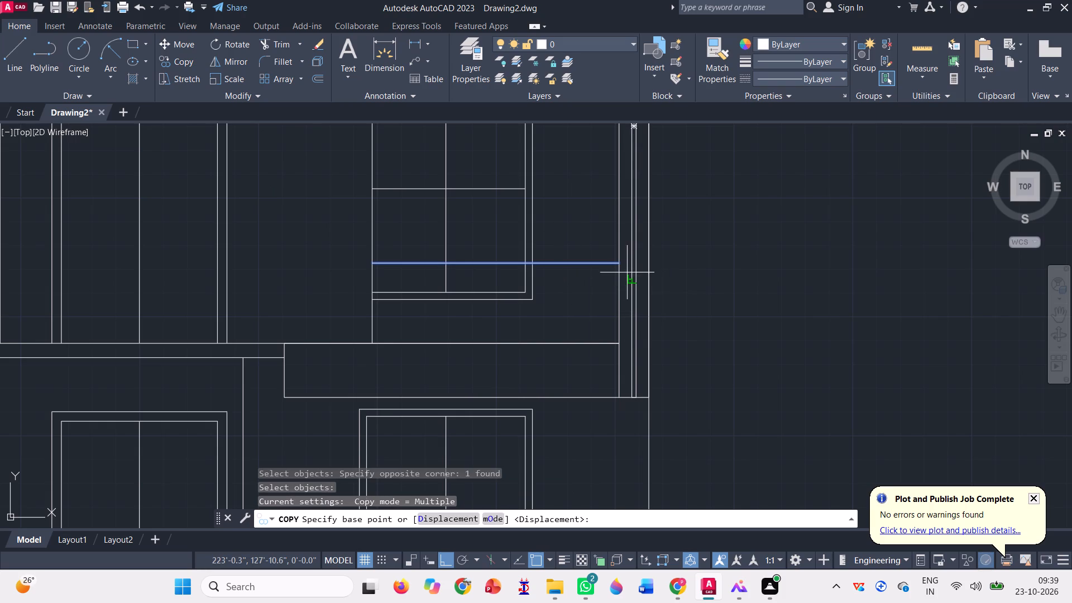
scroll(609, 265, up, 2)
click(633, 260)
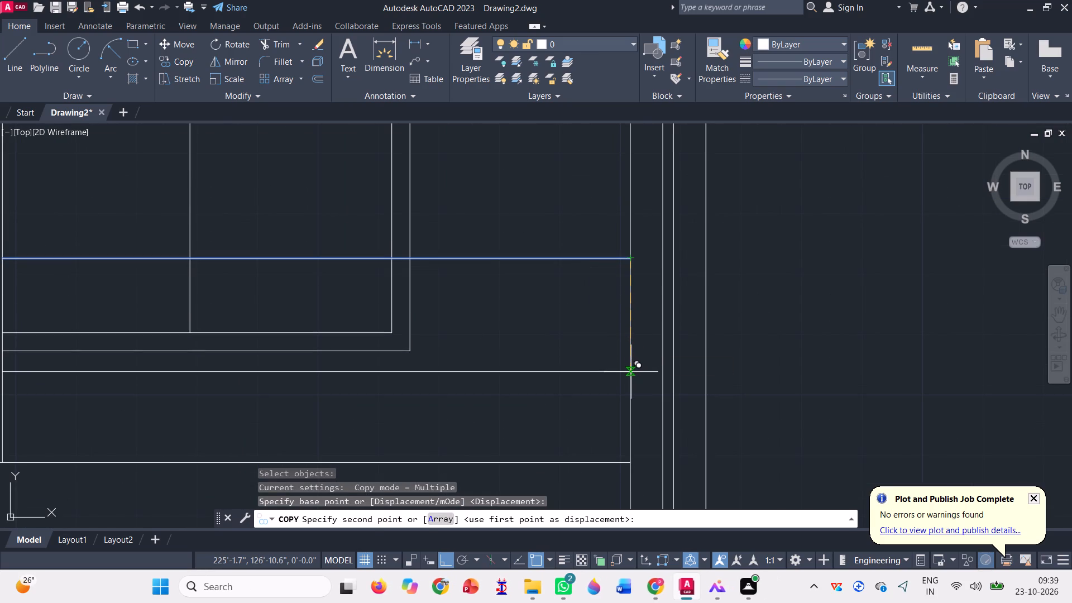
click(631, 372)
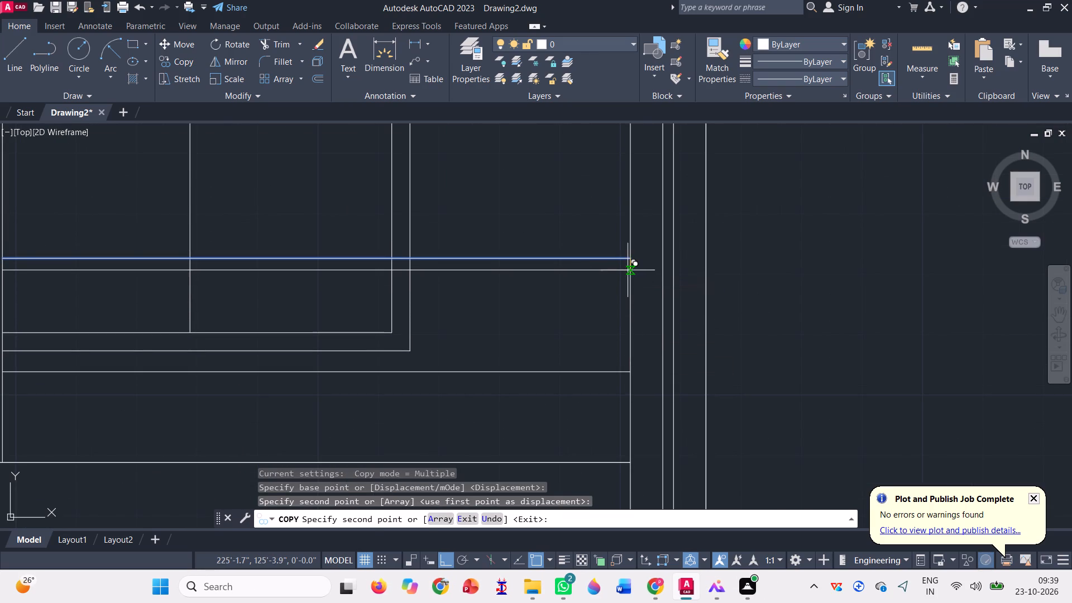
click(631, 270)
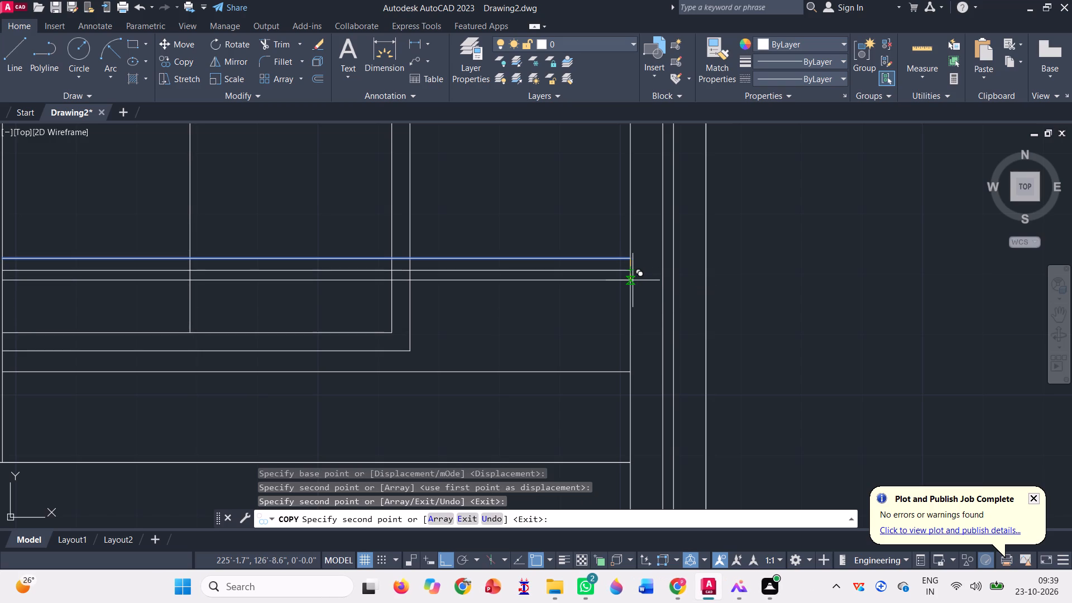
click(630, 278)
click(631, 288)
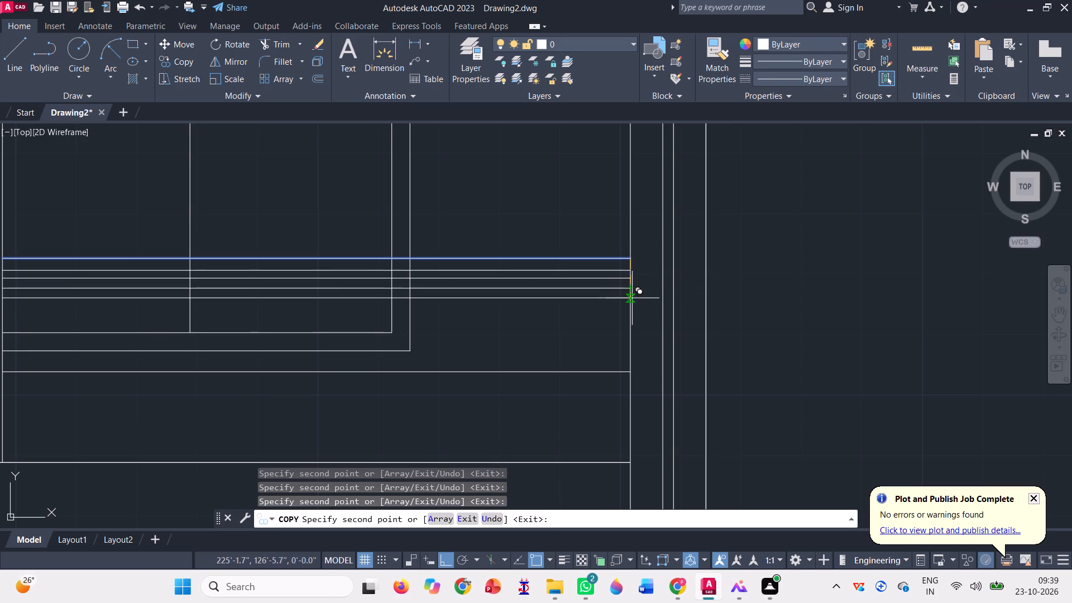
click(632, 298)
click(632, 310)
click(632, 318)
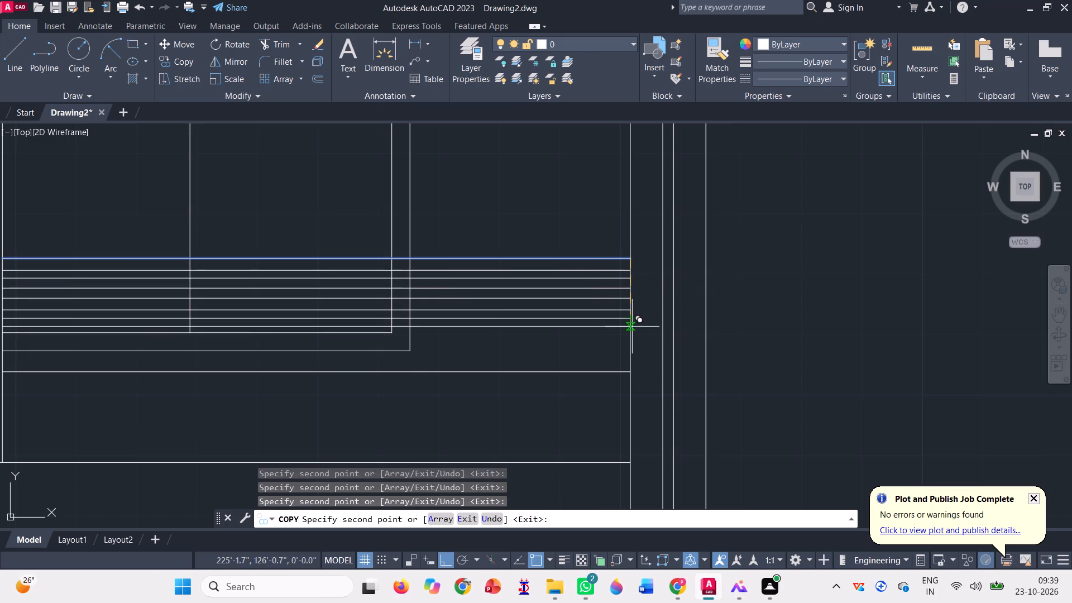
Place eight more copies of the line down the pier edge, continuing the close spacing to just below the upper window frame.
click(632, 328)
click(634, 336)
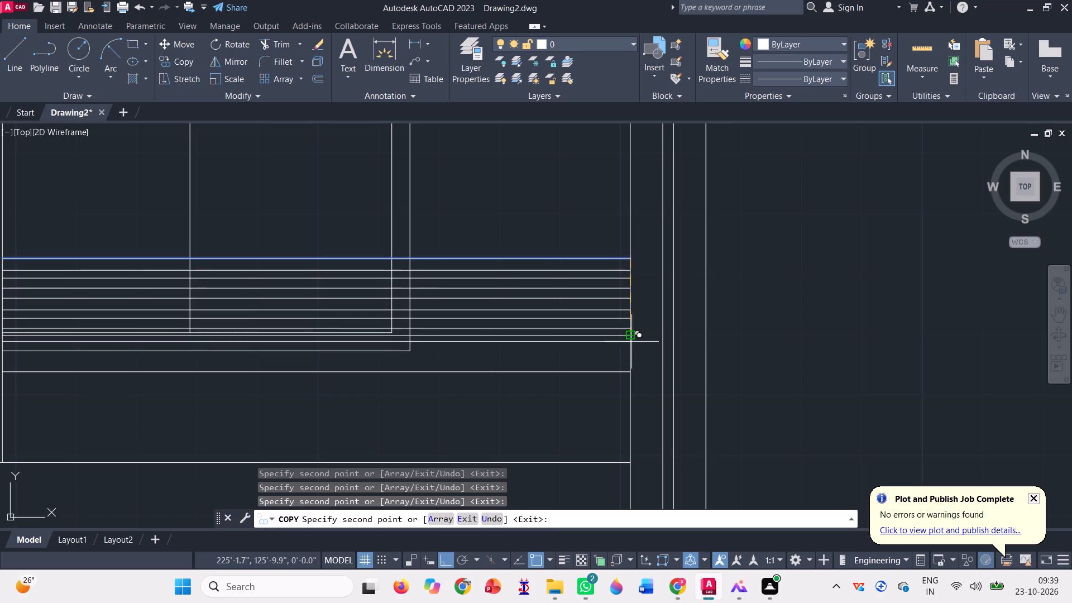
click(630, 343)
click(630, 351)
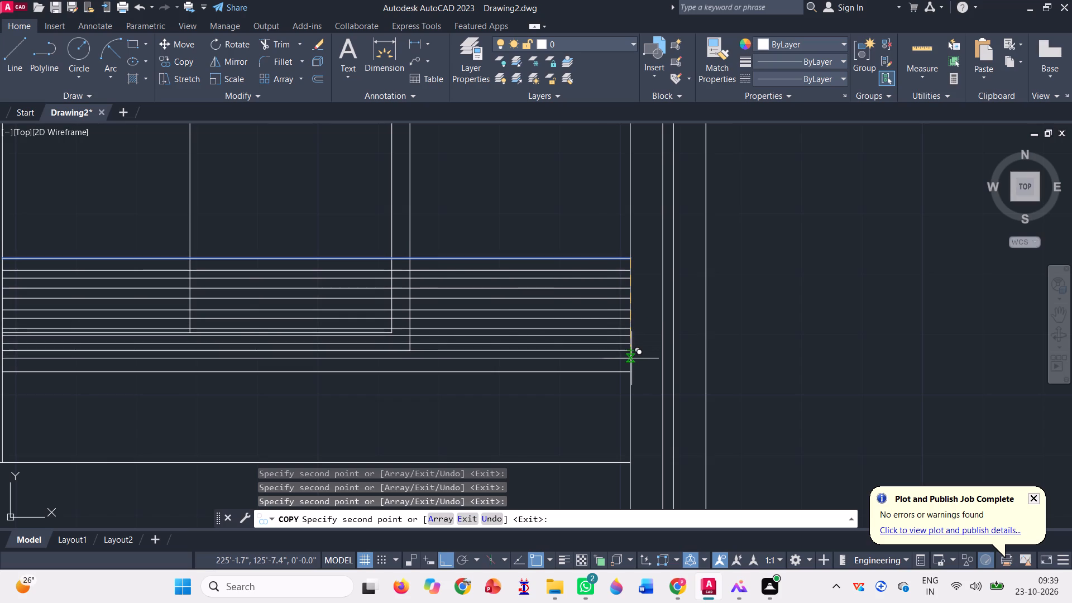
click(631, 360)
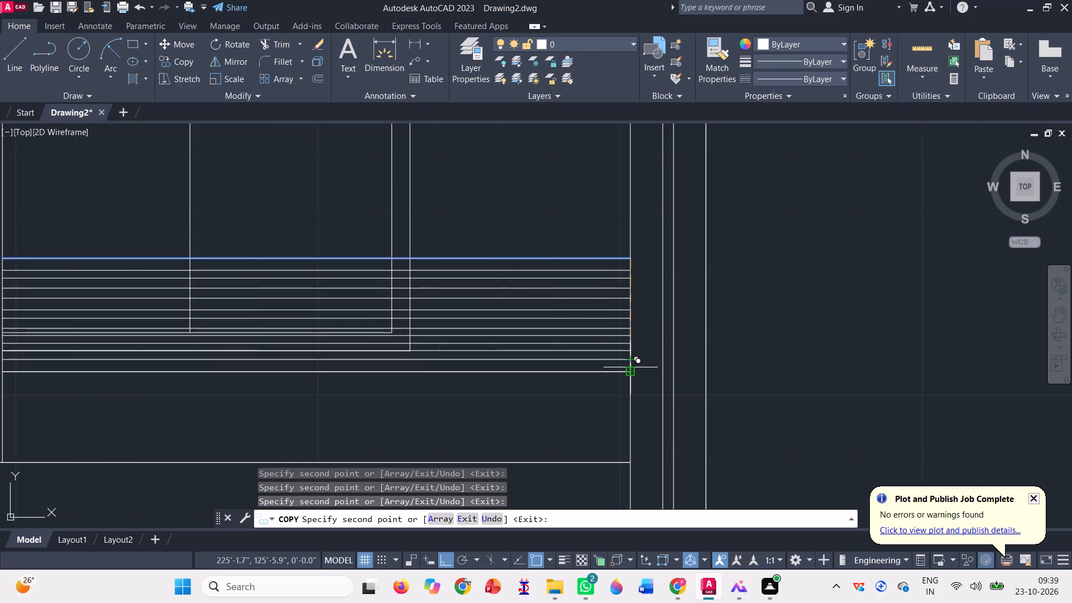
scroll(629, 366, up, 3)
click(629, 366)
scroll(611, 353, down, 2)
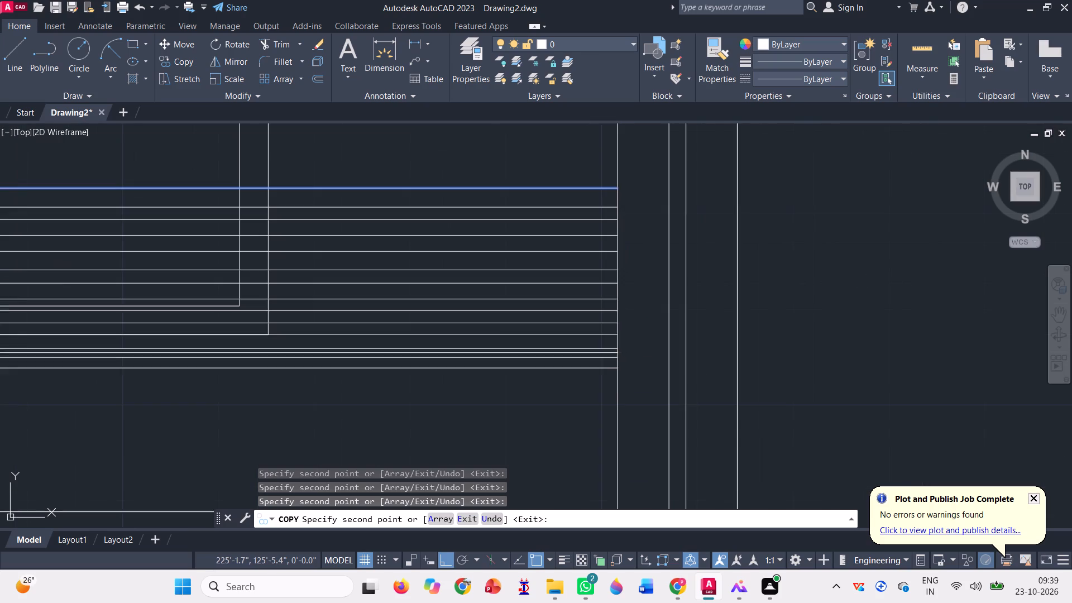
scroll(614, 382, up, 1)
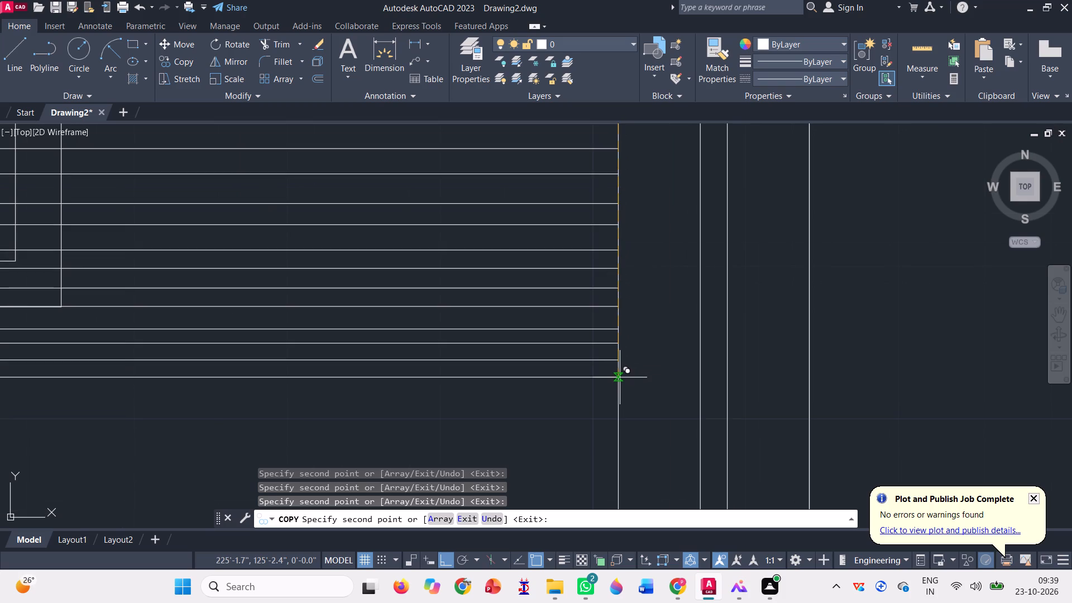
click(619, 372)
click(620, 386)
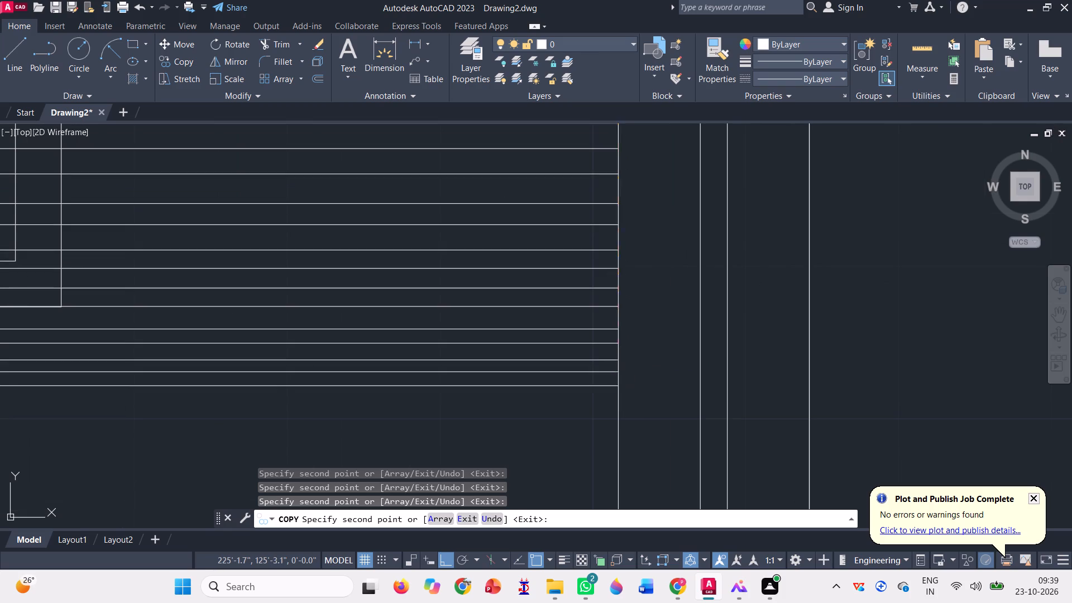
scroll(616, 364, down, 2)
key(space)
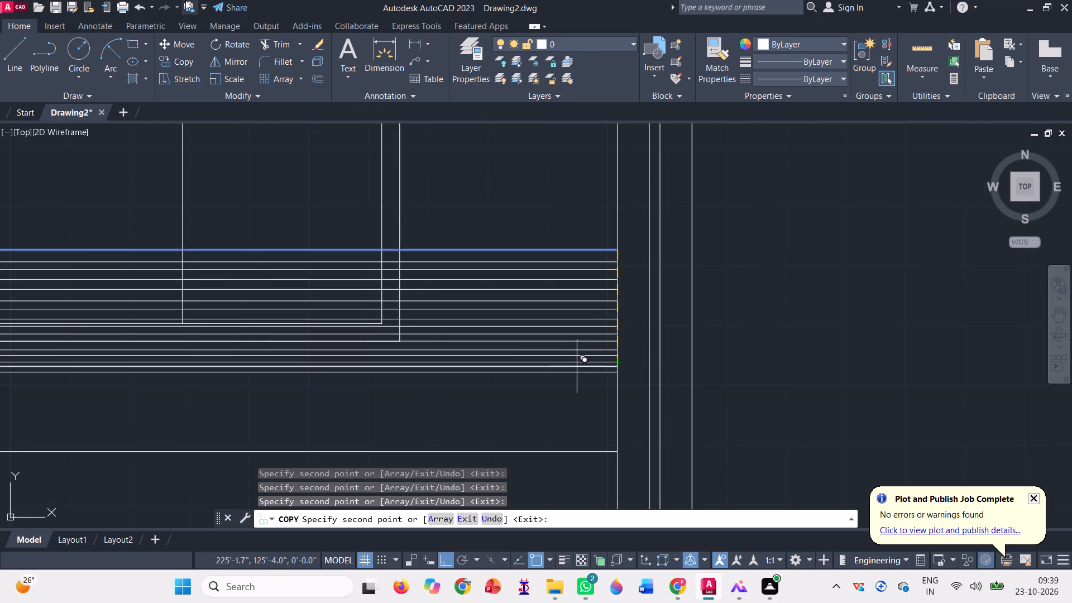
Copy the lower thirteen lines downward from their topmost line's pier end to a lower line's end, filling the band to the slab.
click(181, 58)
click(541, 391)
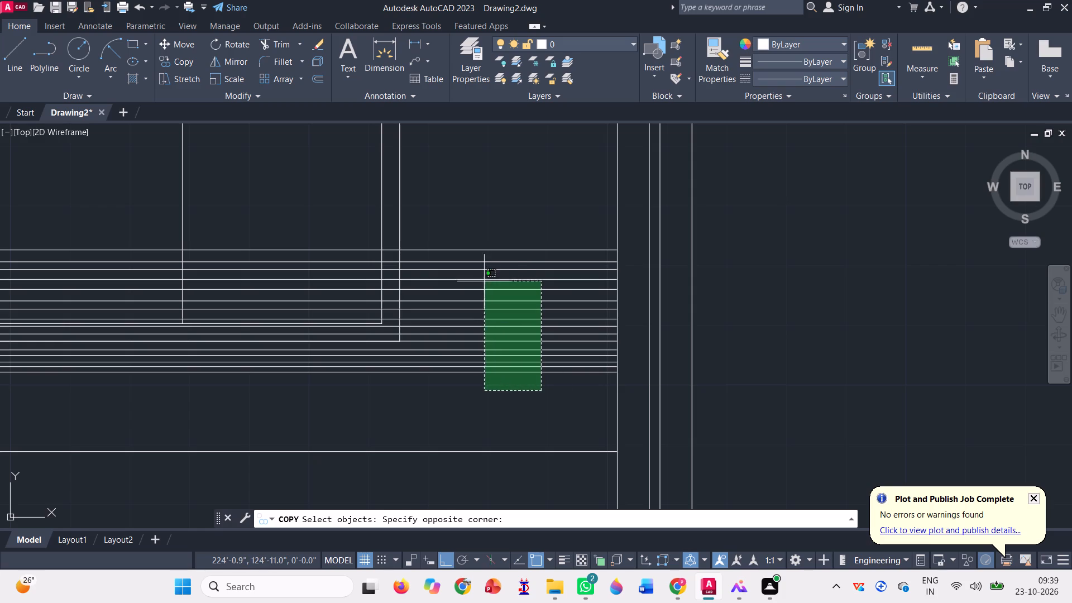
click(468, 271)
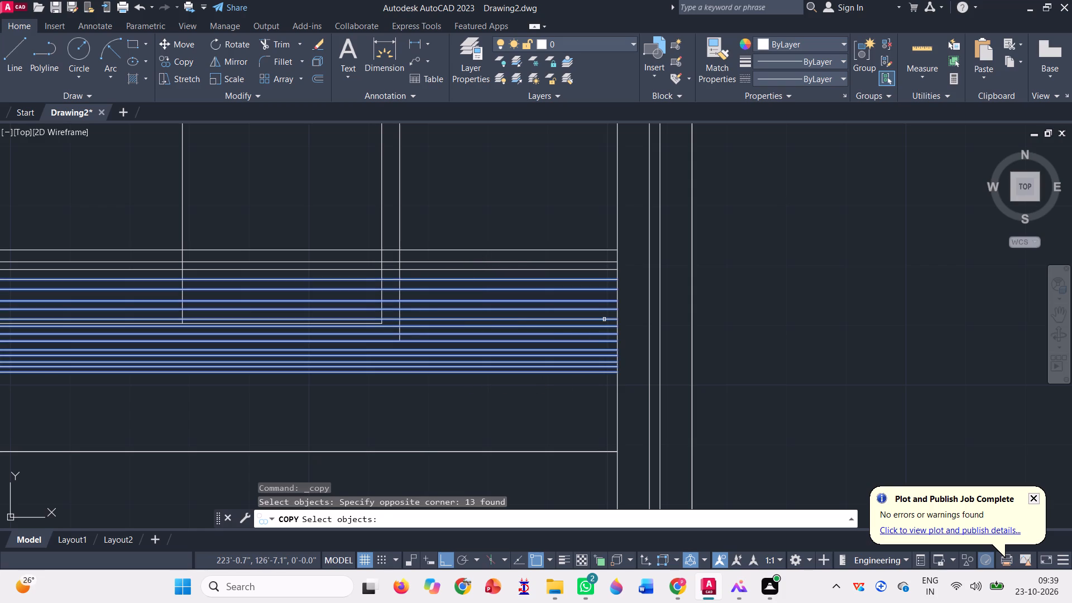
key(space)
scroll(611, 269, up, 2)
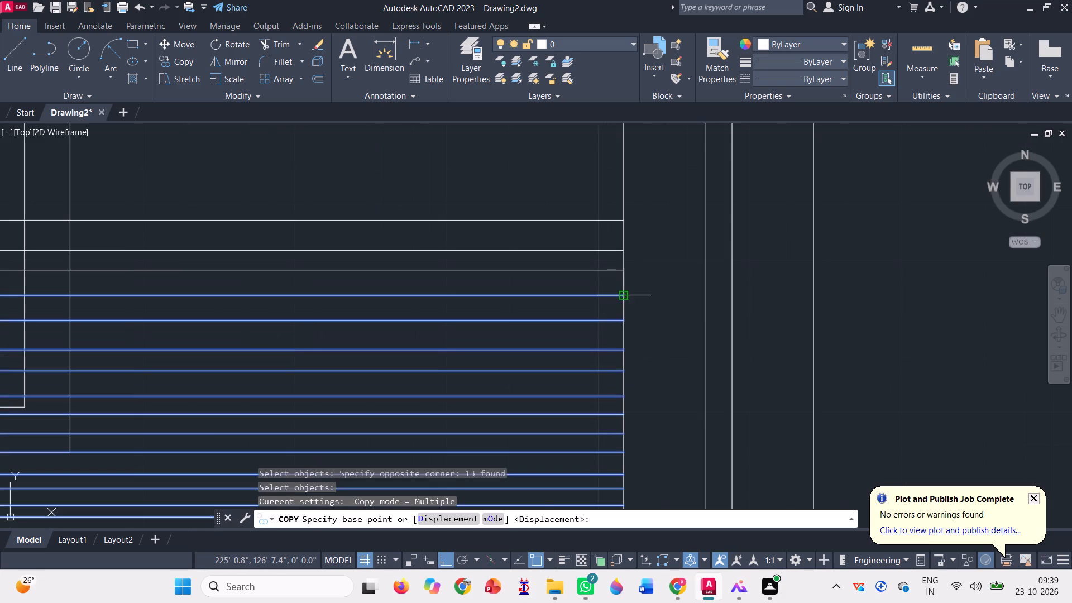
click(622, 295)
scroll(606, 219, down, 3)
scroll(611, 297, up, 3)
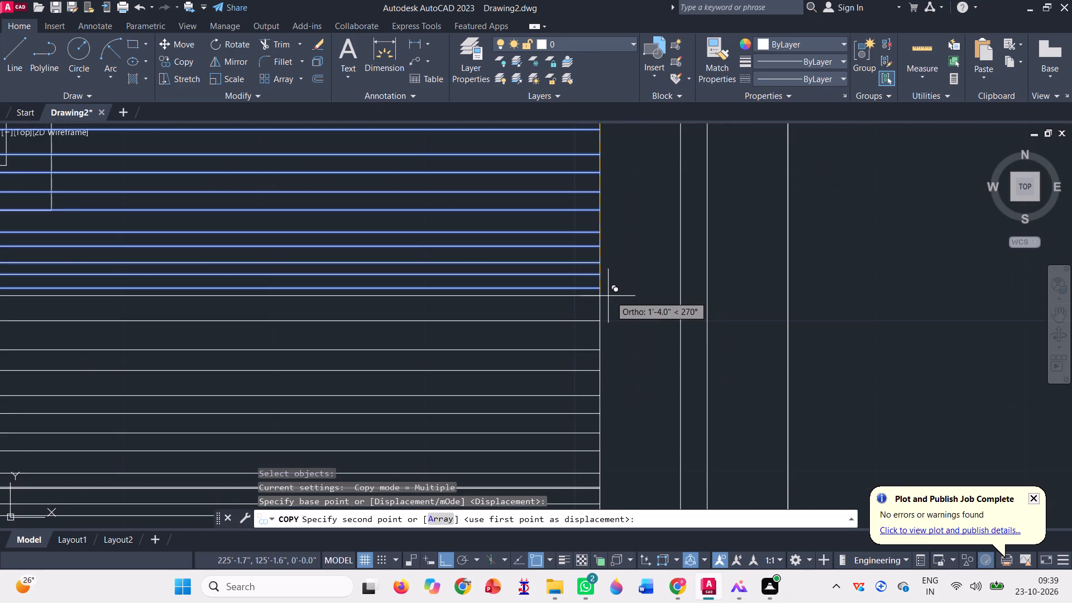
click(596, 246)
key(space)
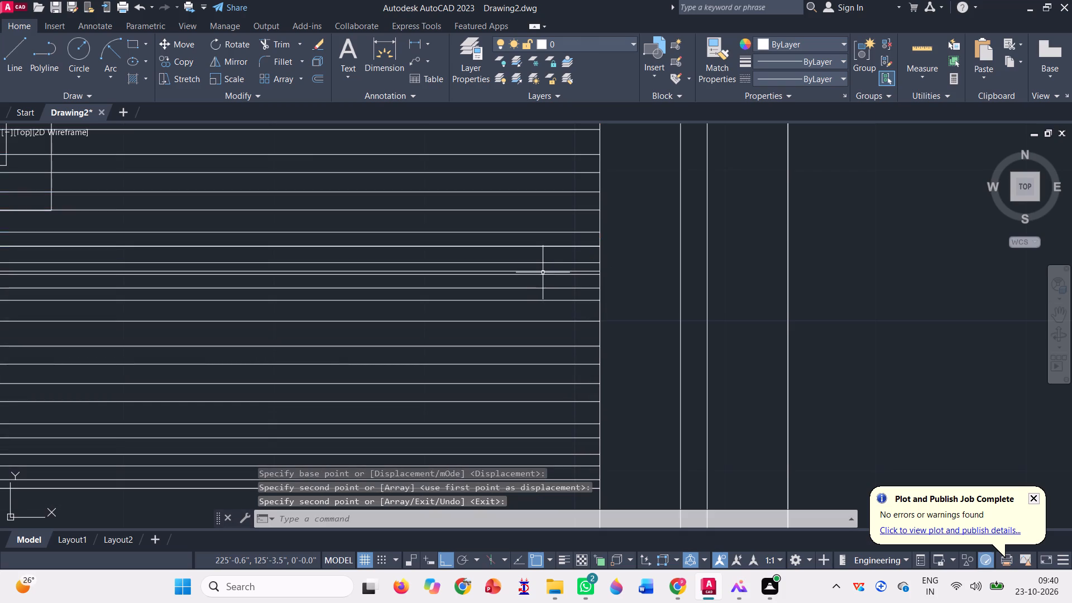
Erase two surplus lines where the copied set overlaps the original lines.
click(543, 271)
key(Delete)
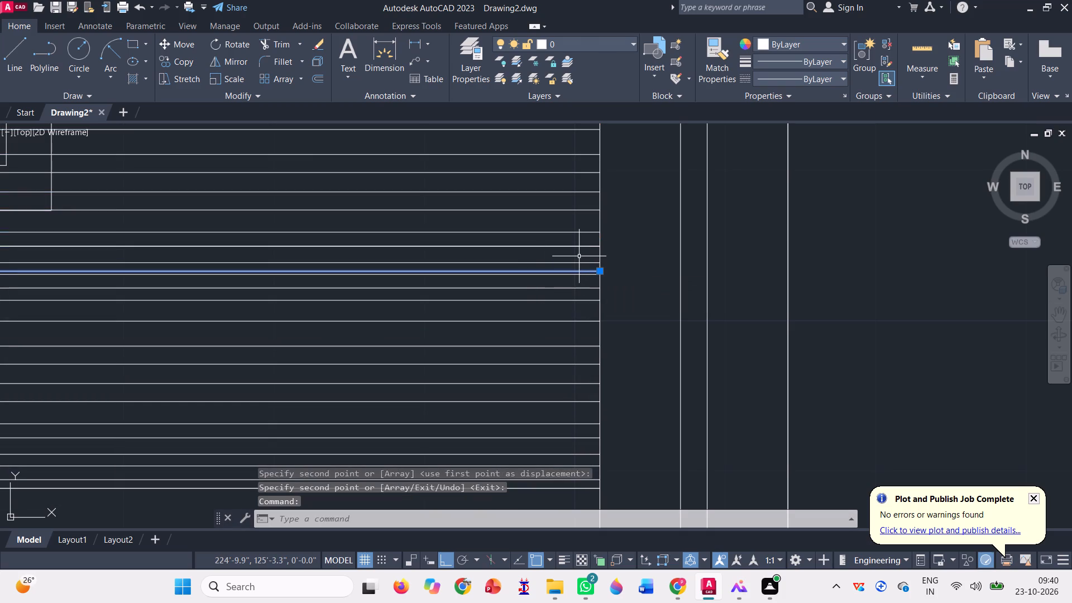
key(Delete)
click(567, 248)
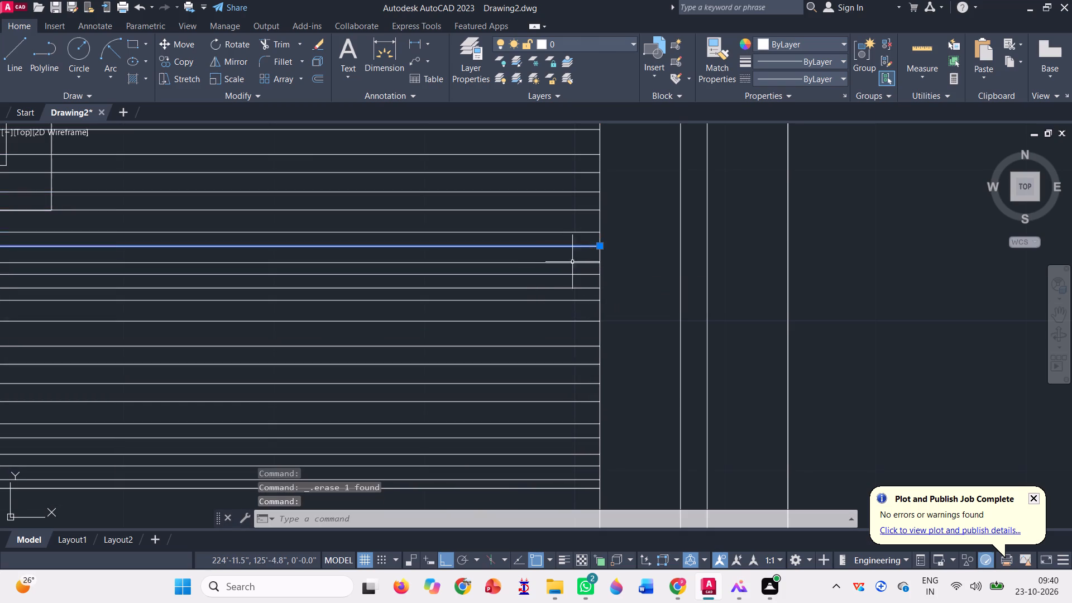
key(Delete)
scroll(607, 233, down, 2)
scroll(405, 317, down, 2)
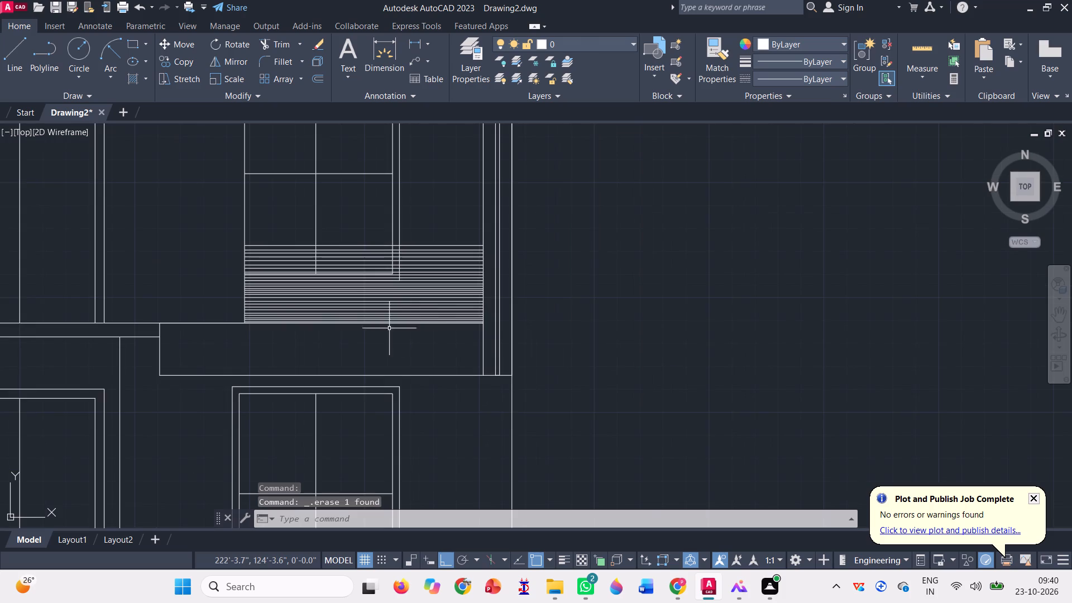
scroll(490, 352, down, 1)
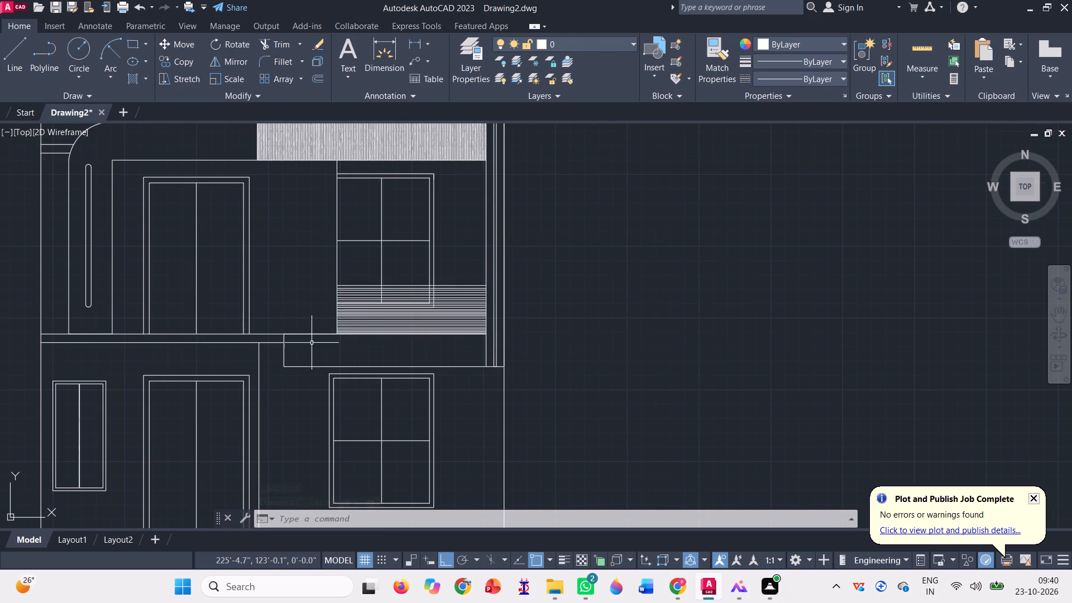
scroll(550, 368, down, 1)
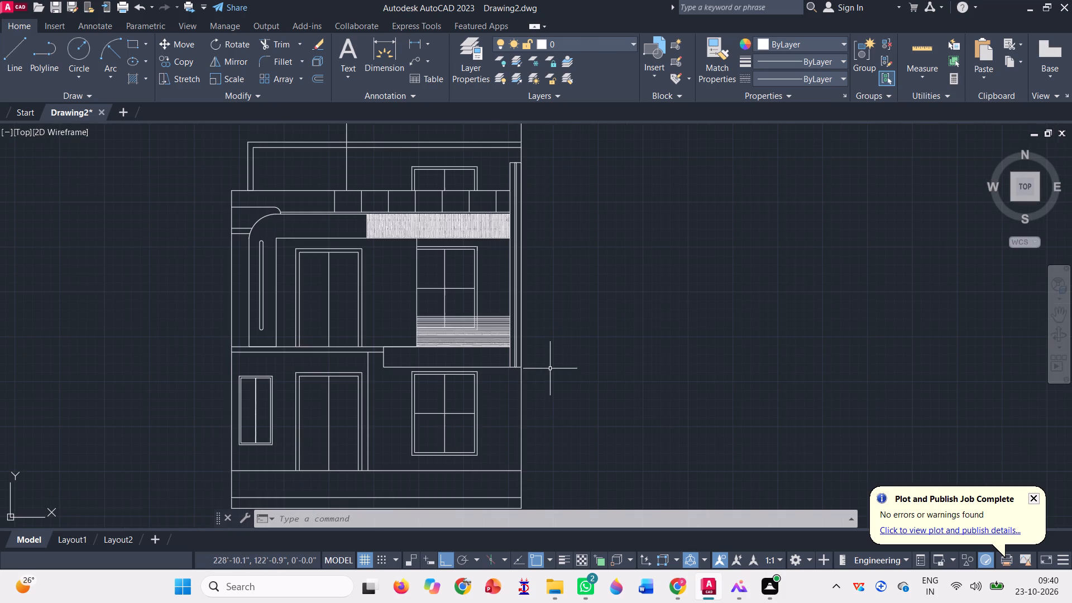
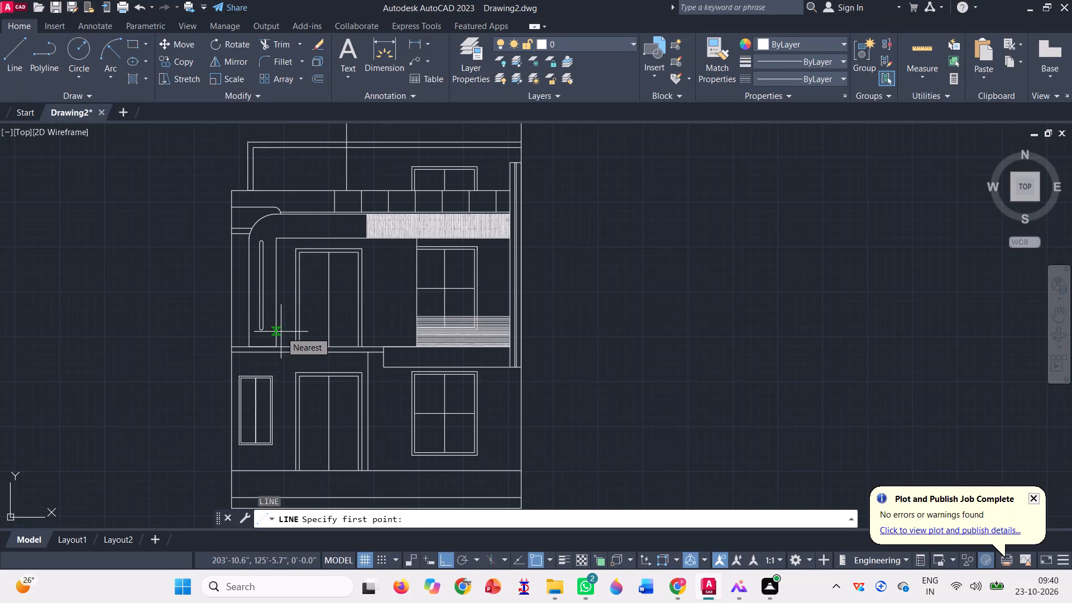
Draw a vertical line from the slab ledge's upper corner near the door up to the underside of the slatted band.
scroll(381, 329, up, 1)
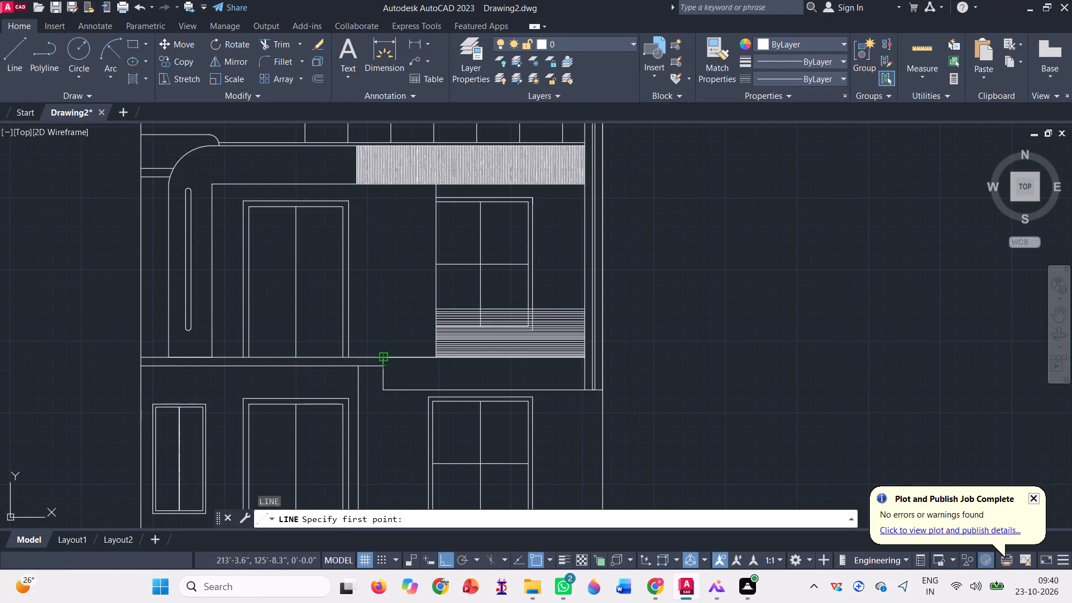
click(384, 357)
scroll(386, 186, up, 2)
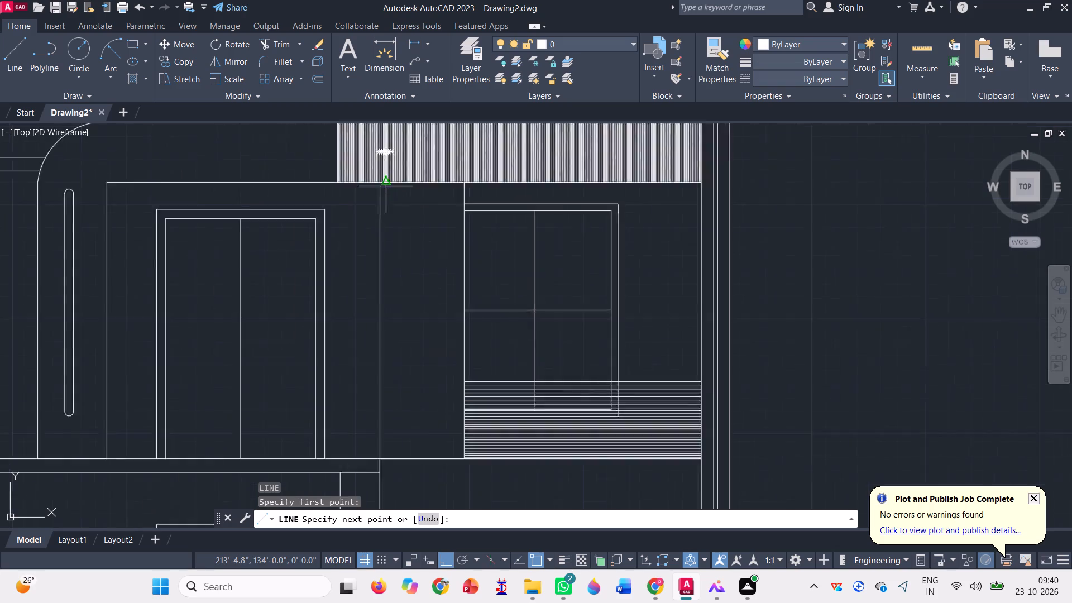
scroll(386, 186, up, 2)
click(351, 164)
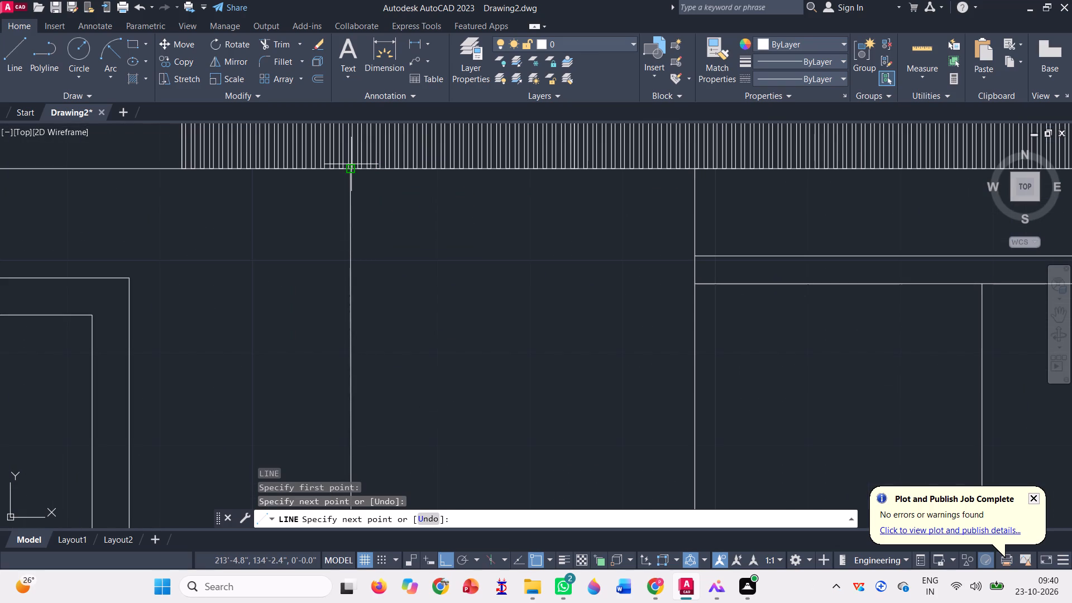
scroll(365, 205, down, 4)
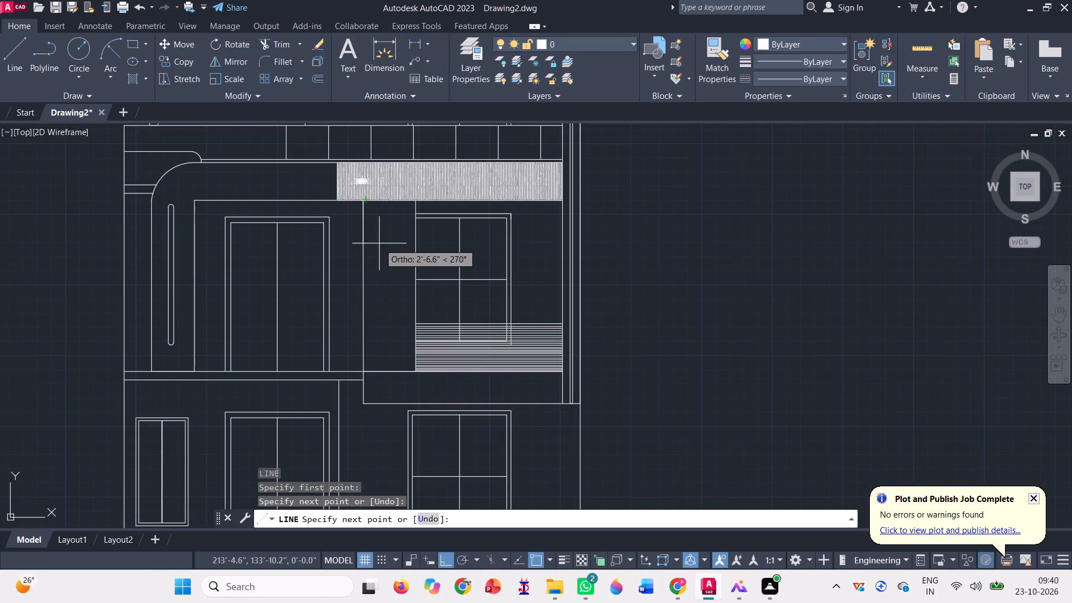
key(space)
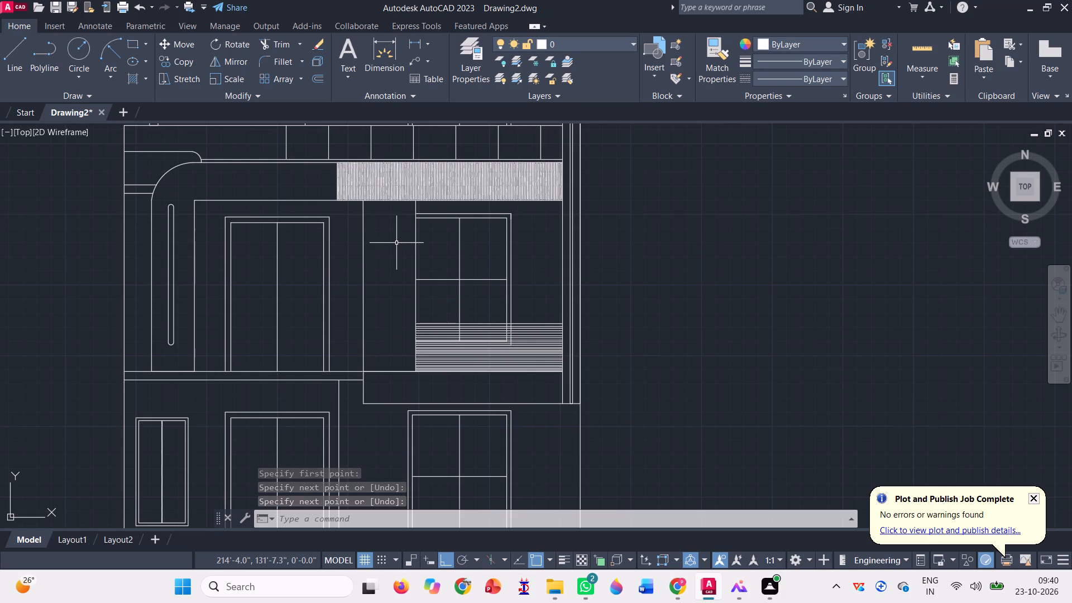
Draw a narrow full-height rectangle just beside the upper window's pier edge, from the slab line up to the slatted band.
click(127, 42)
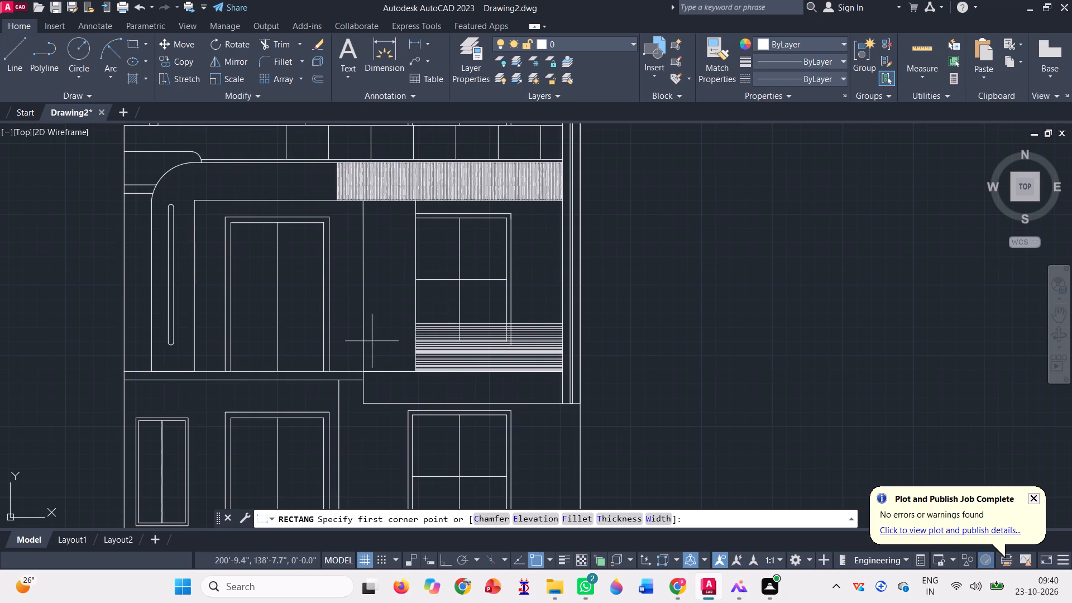
scroll(408, 373, up, 3)
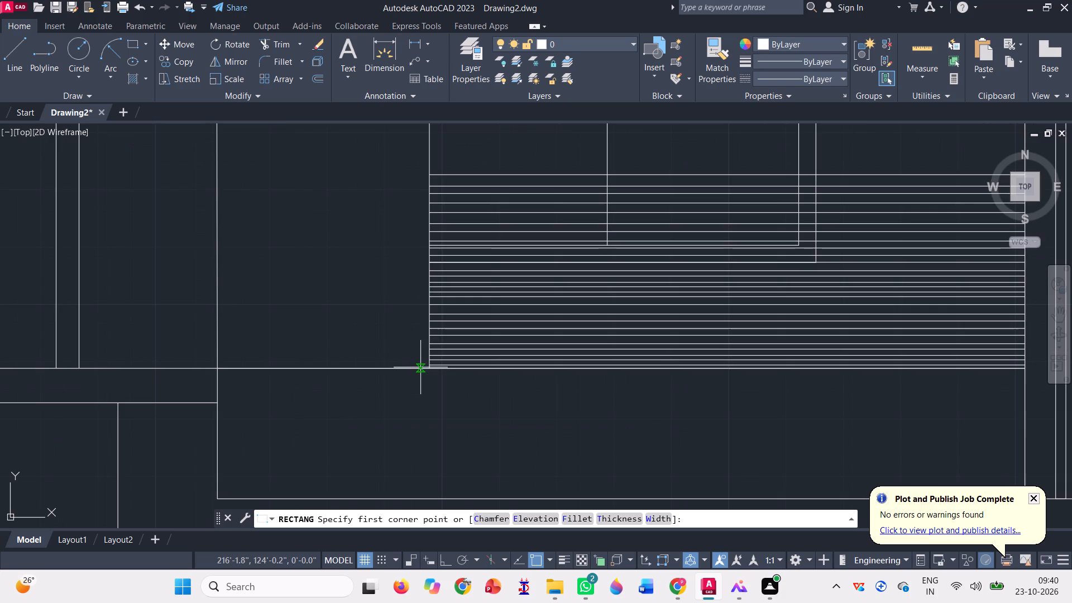
click(416, 368)
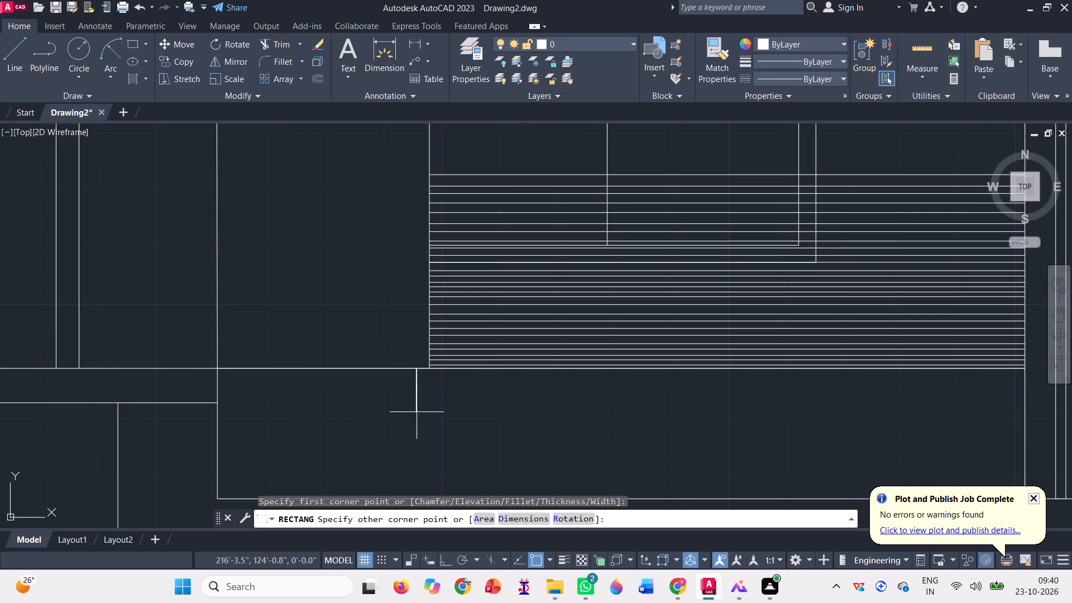
scroll(417, 411, down, 2)
scroll(391, 347, down, 1)
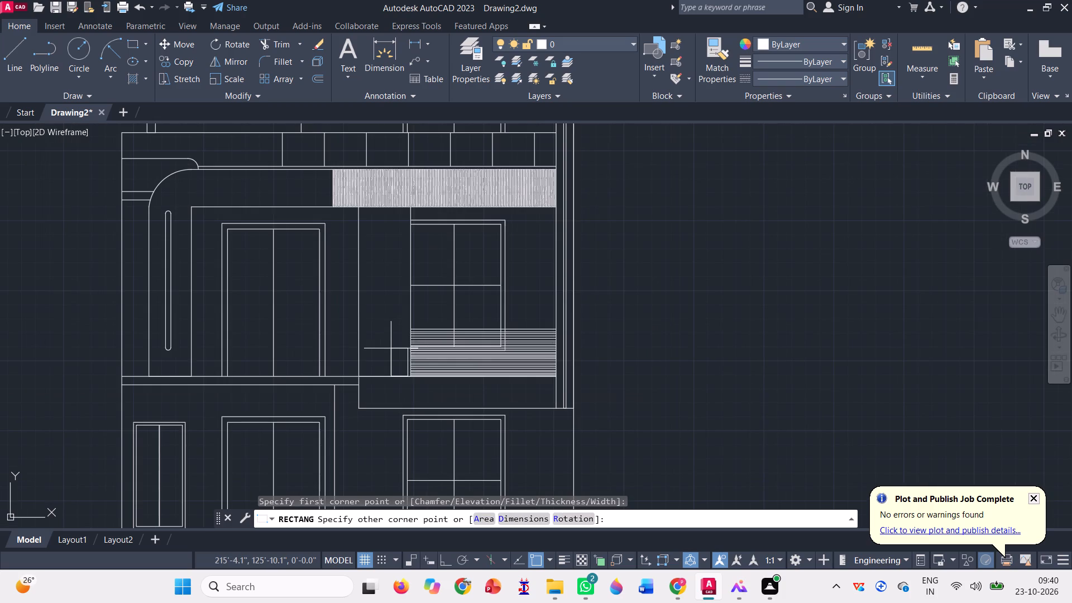
scroll(399, 210, up, 2)
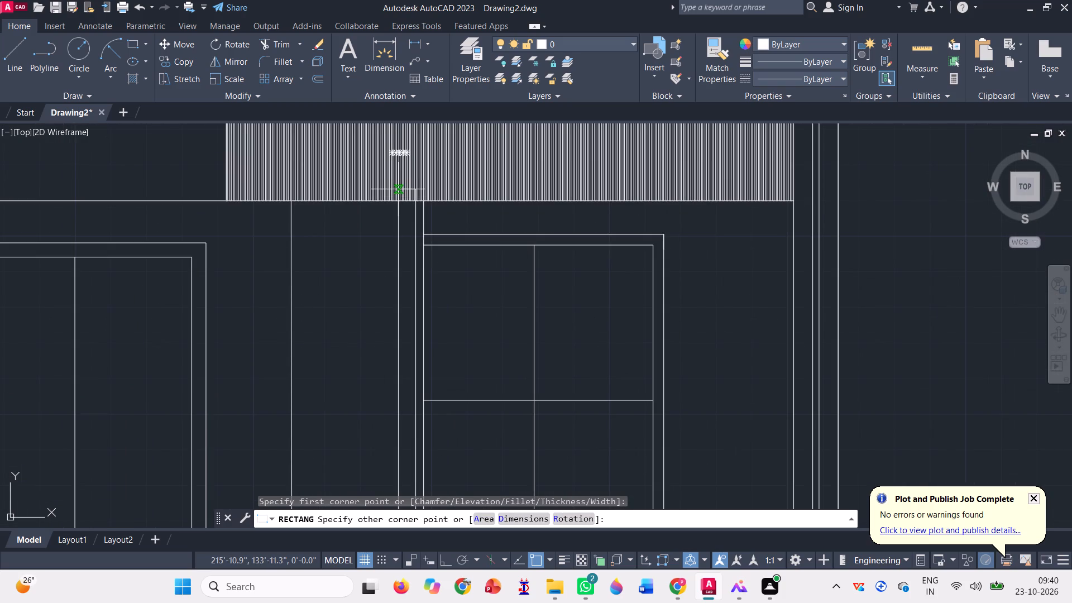
scroll(398, 191, up, 3)
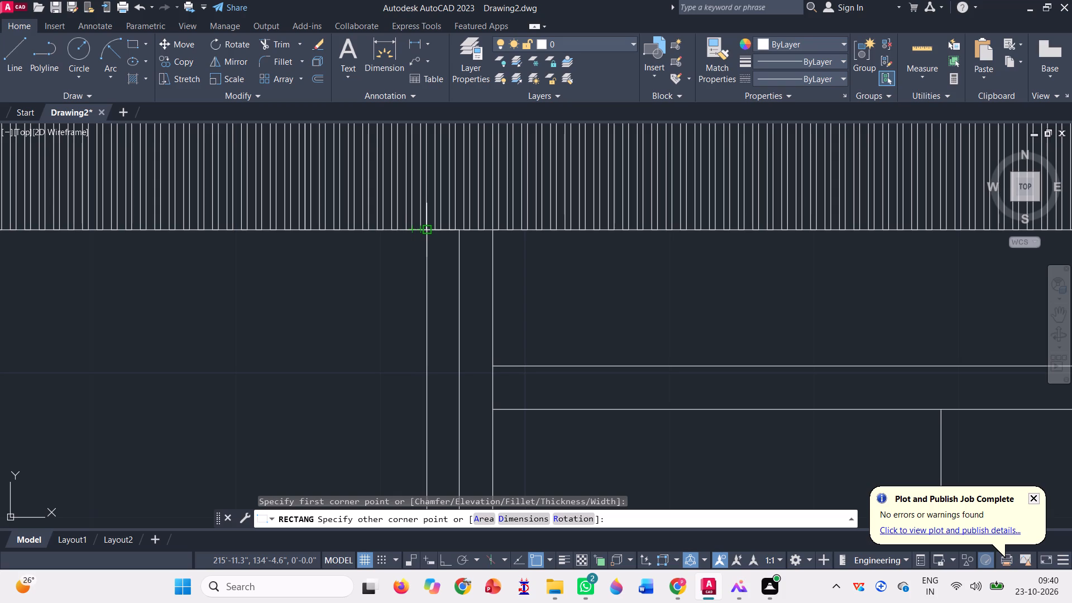
click(435, 231)
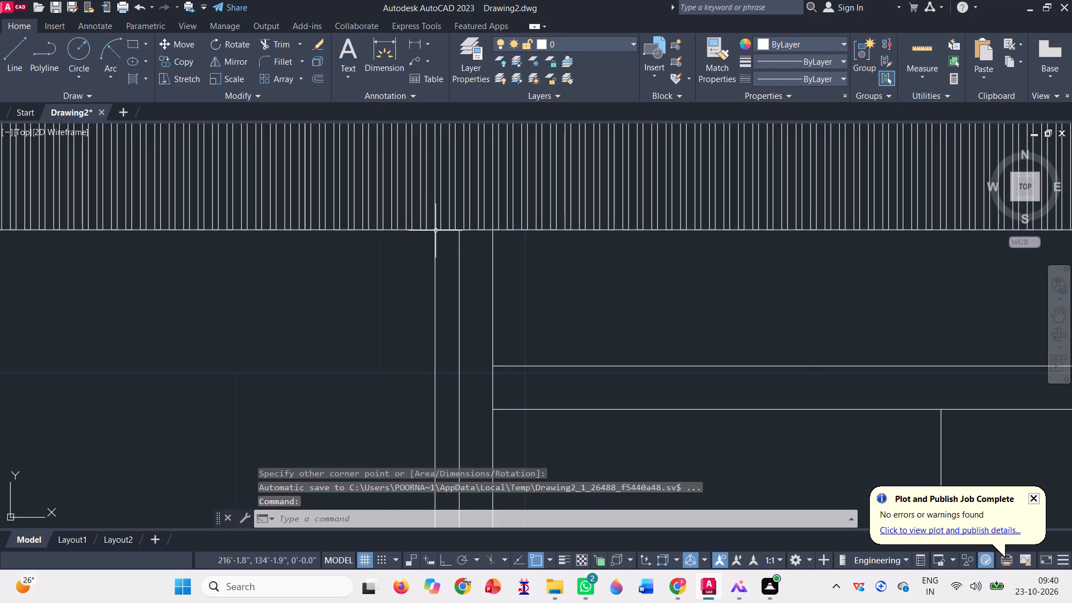
Draw a second narrow full-height rectangle between the new vertical line and the first strip, from the slab line to the slatted band.
scroll(369, 244, down, 2)
click(130, 44)
scroll(355, 270, down, 1)
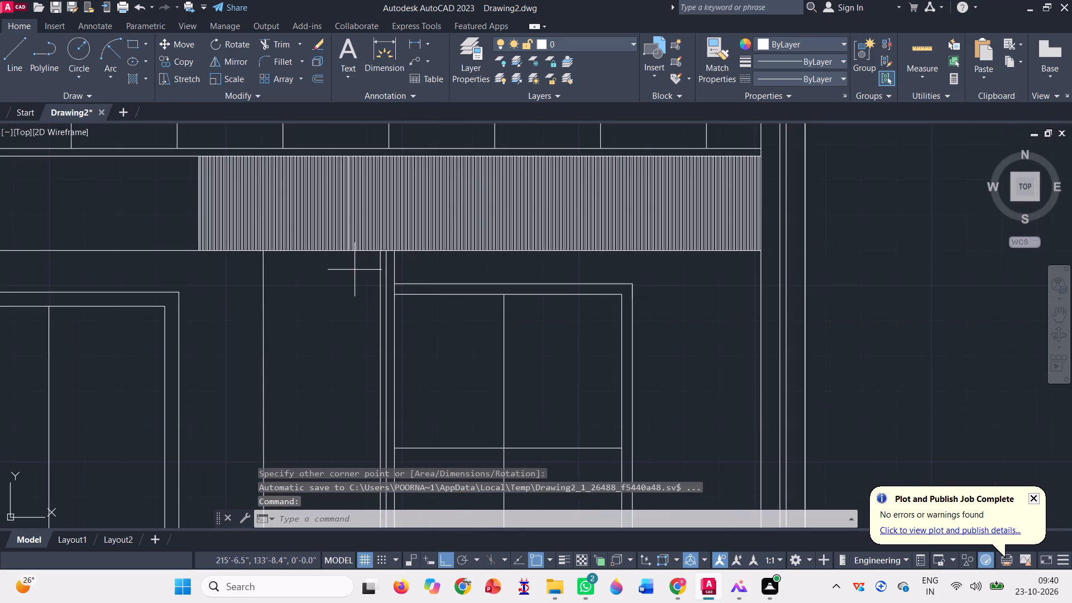
scroll(323, 281, down, 2)
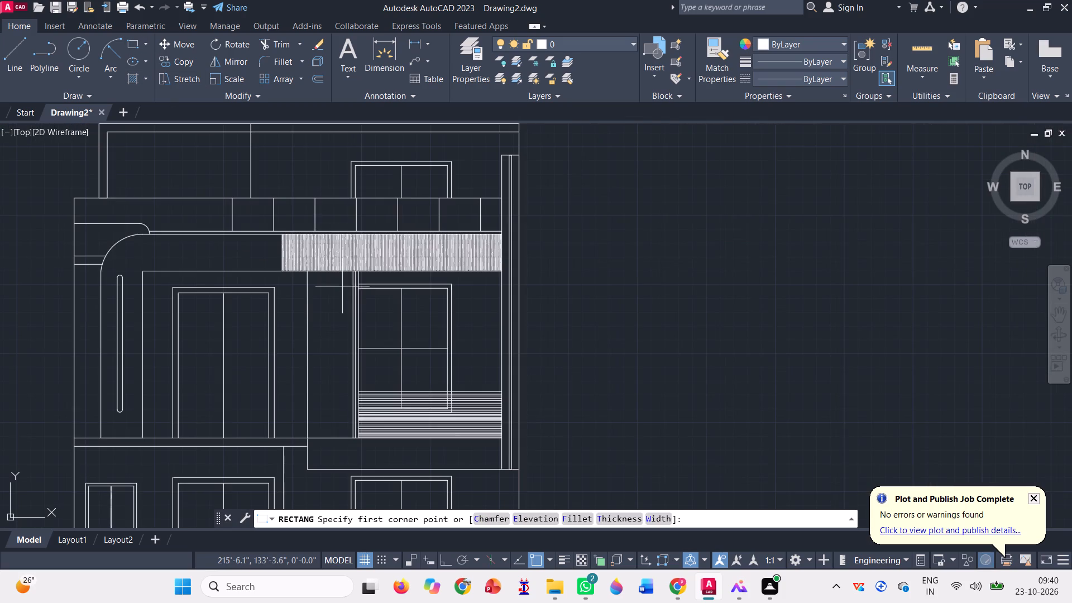
scroll(333, 440, up, 3)
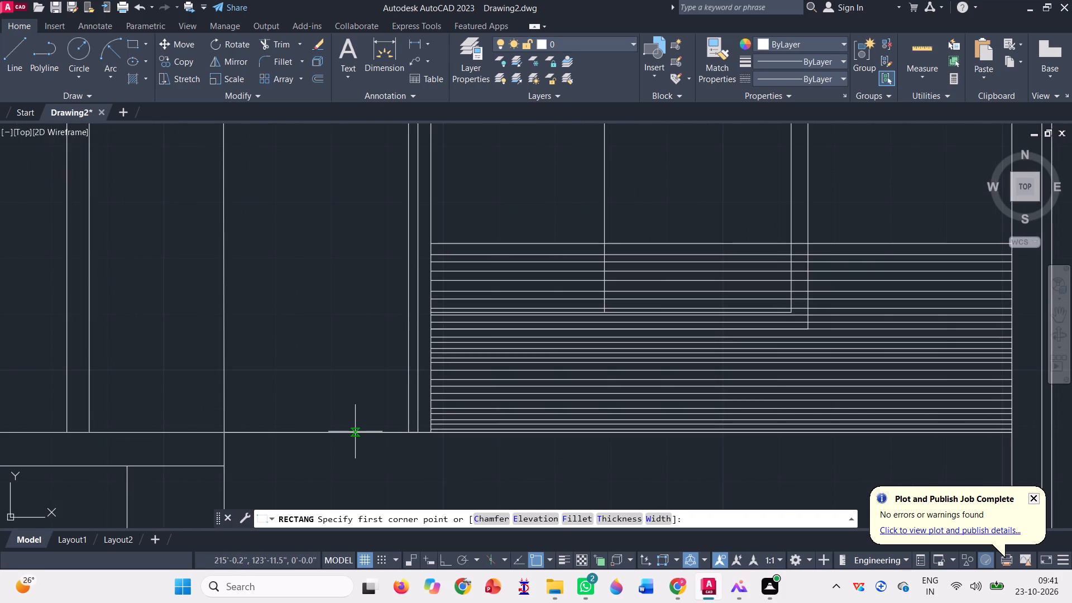
click(355, 431)
scroll(357, 468, down, 2)
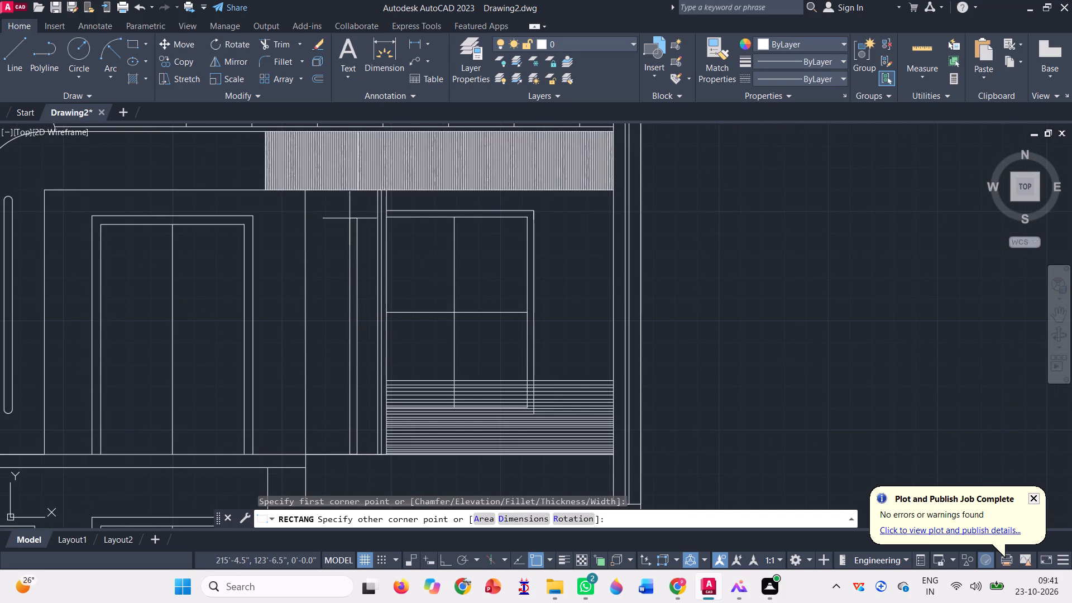
scroll(353, 191, up, 3)
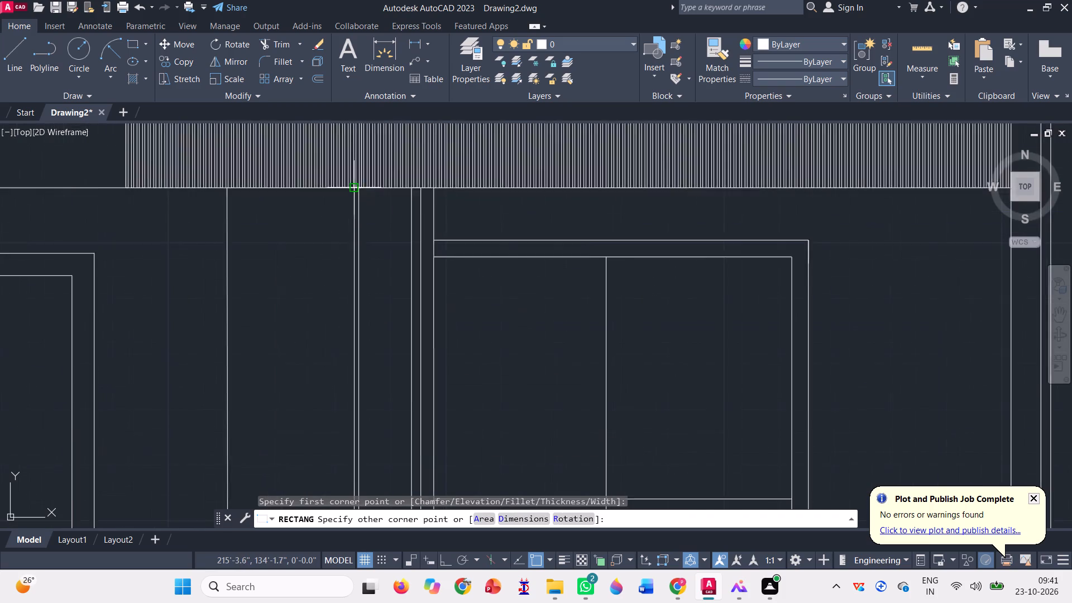
click(341, 185)
Copy the second narrow rectangle from its lower window-side corner to two evenly spaced points along the slab line toward the upper door.
scroll(328, 210, down, 2)
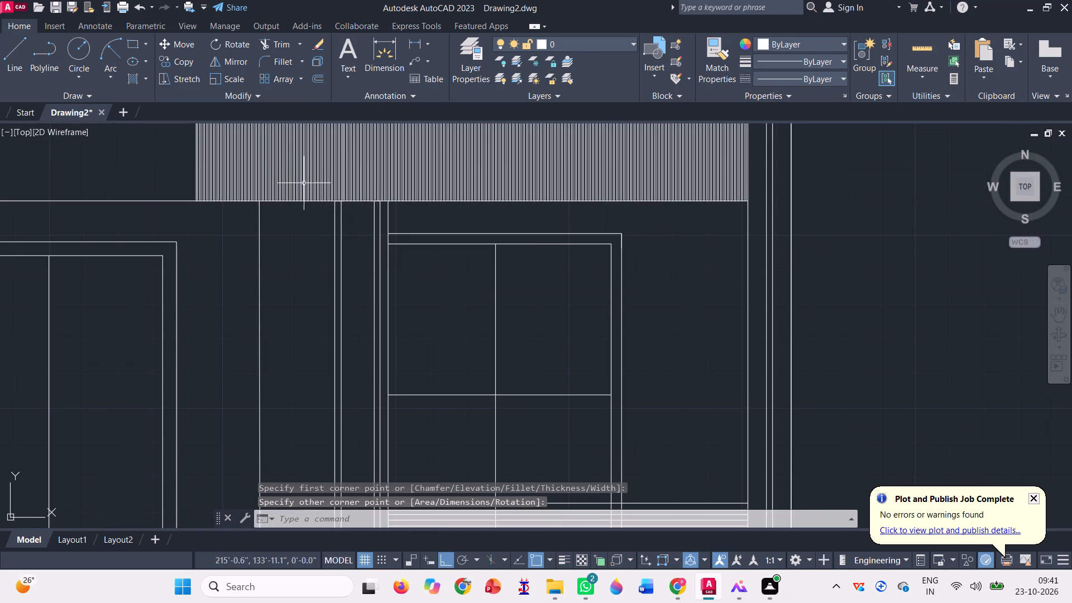
click(180, 64)
click(345, 275)
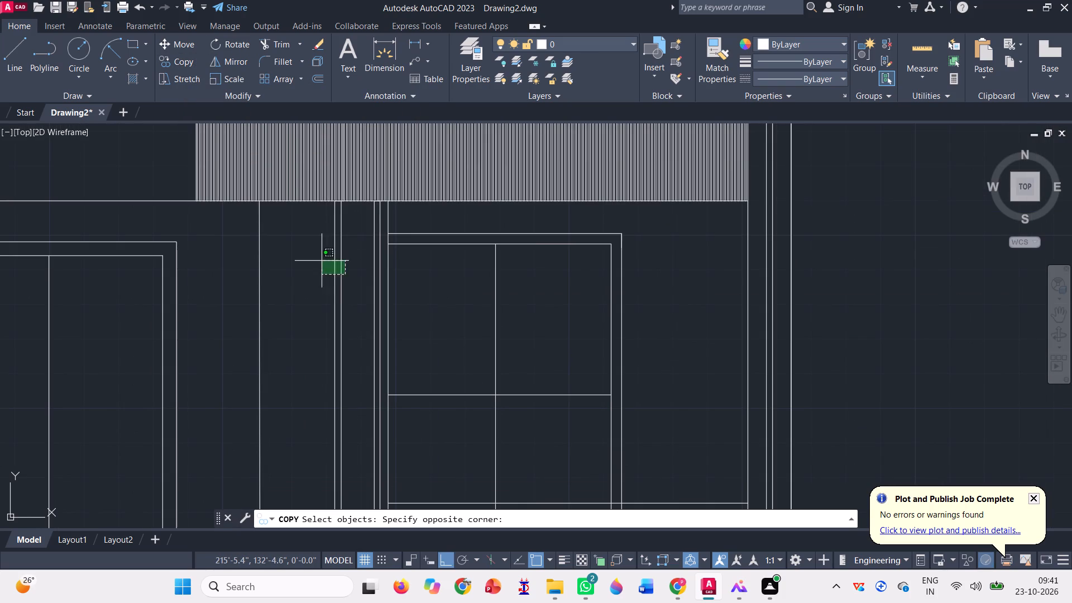
click(319, 259)
scroll(332, 189, up, 2)
key(space)
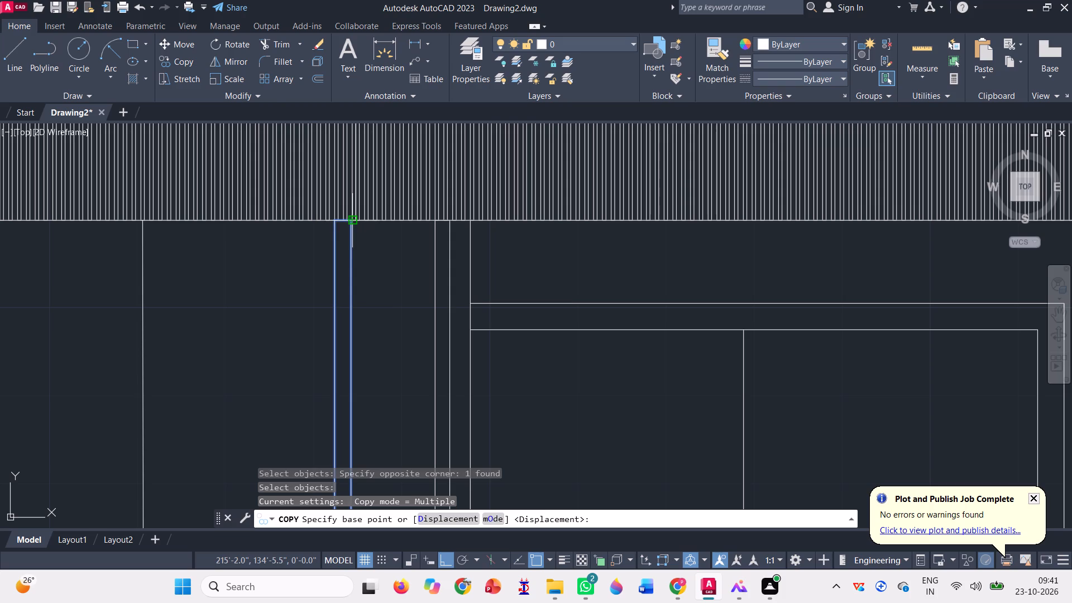
scroll(350, 219, down, 3)
scroll(362, 302, down, 2)
scroll(360, 367, up, 6)
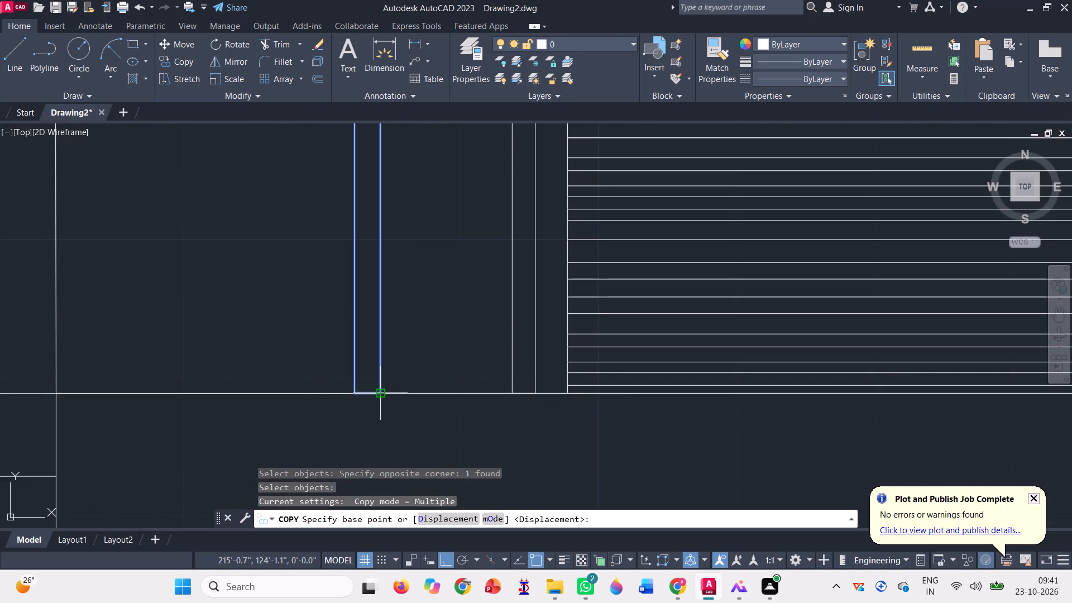
click(384, 393)
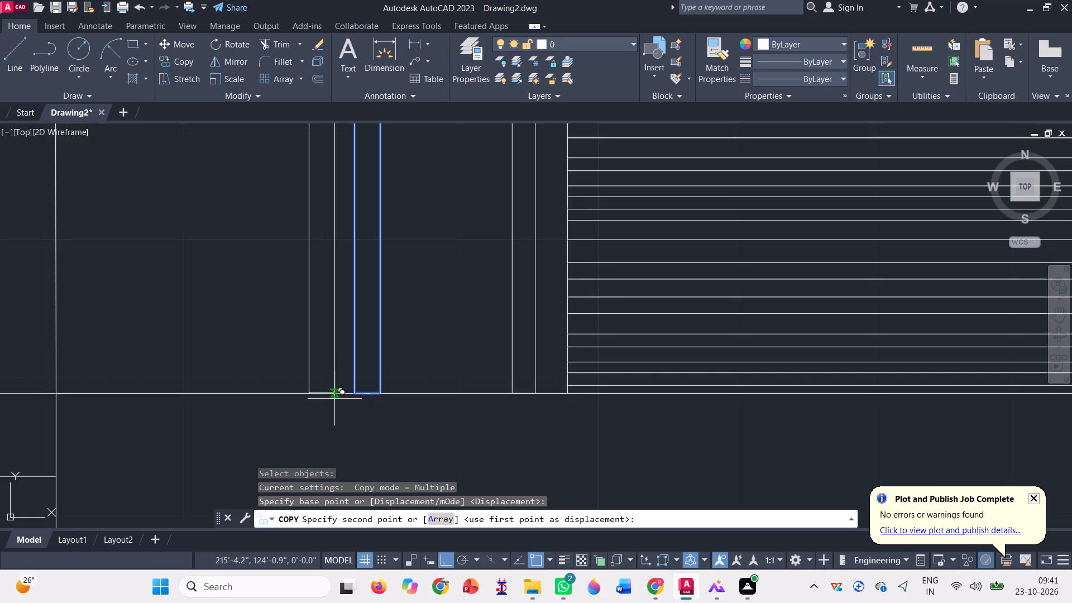
click(334, 399)
click(290, 393)
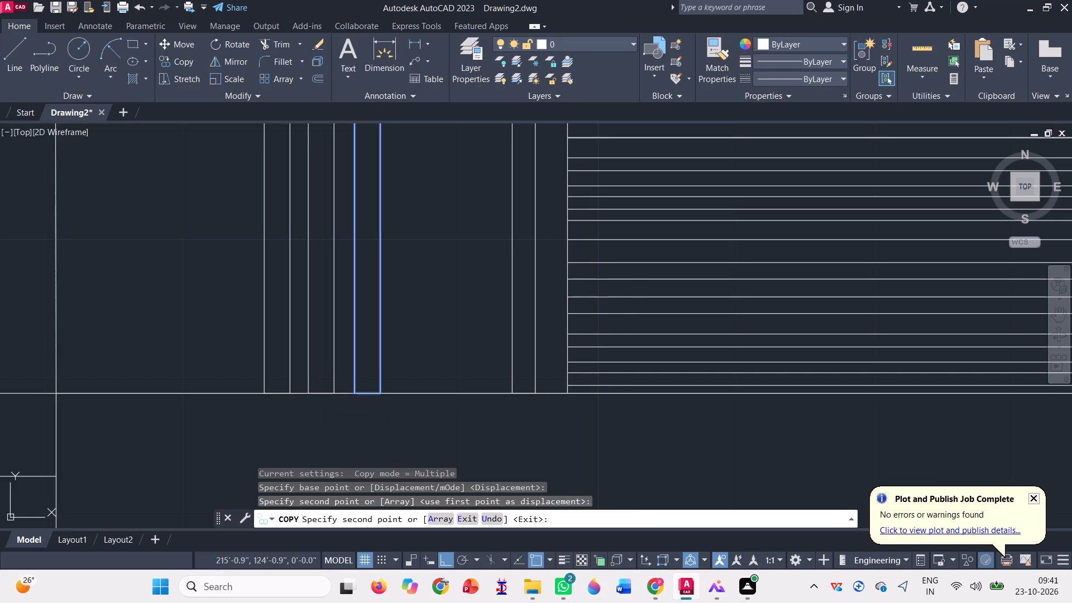
Place two more copies of the narrow rectangle farther along the slab line toward the door, and end the copying.
scroll(353, 418, down, 5)
scroll(359, 411, up, 2)
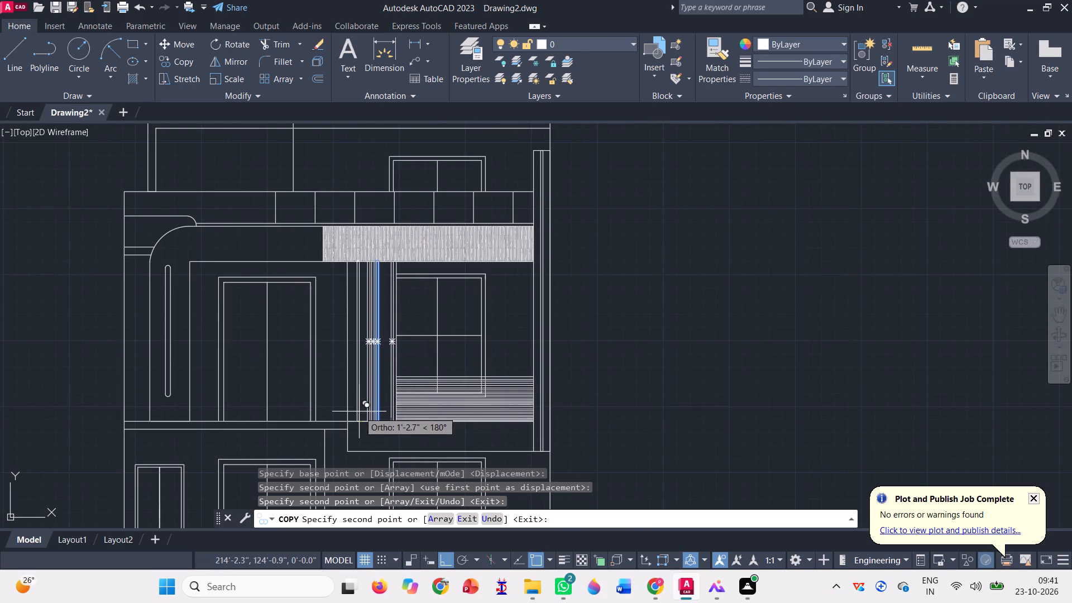
scroll(359, 411, up, 2)
scroll(356, 335, down, 2)
scroll(356, 401, up, 4)
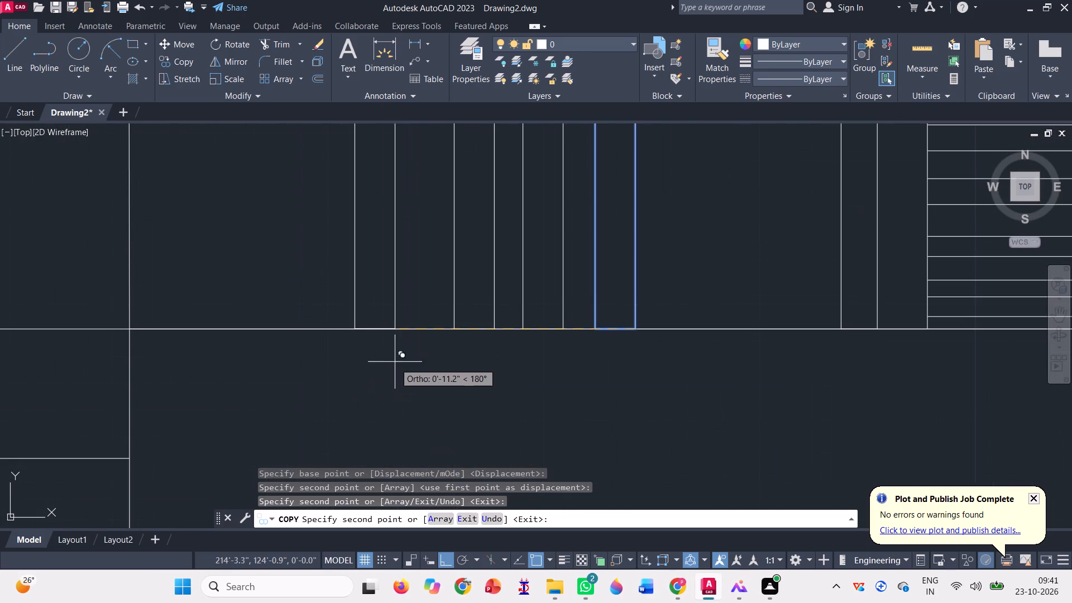
click(426, 333)
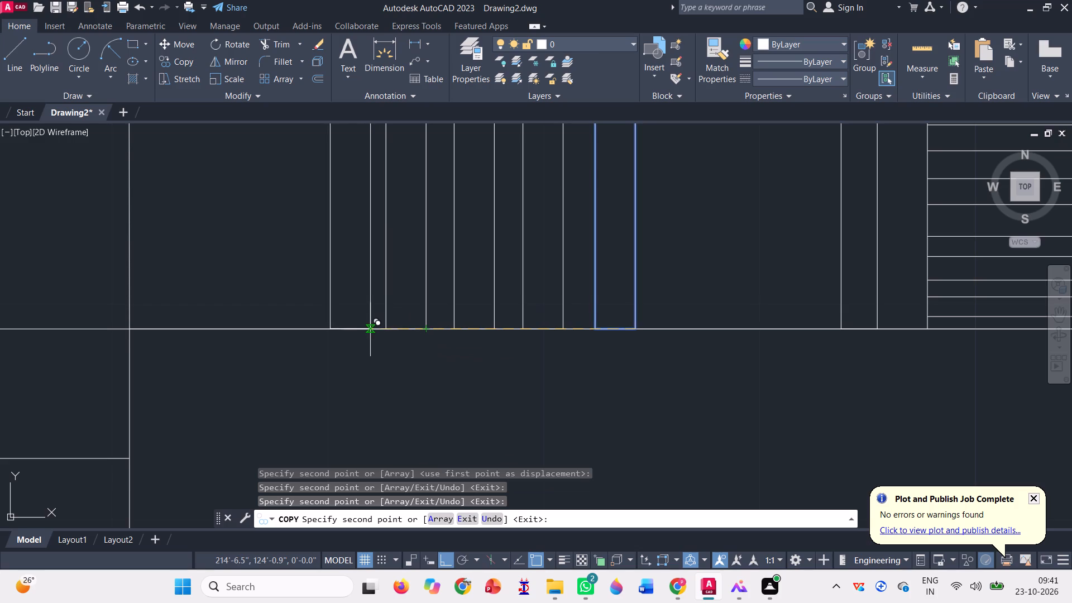
click(365, 327)
scroll(353, 371, down, 3)
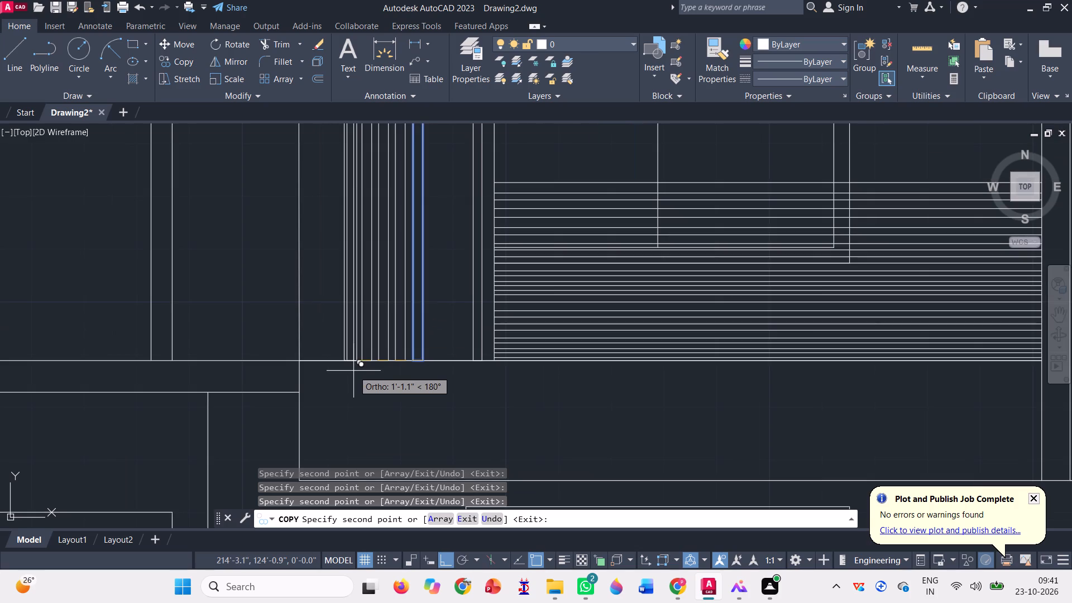
key(Escape)
Draw a horizontal railing line across the lower part of the upper door, from the curved frame's inner edge to the new vertical line.
scroll(356, 383, down, 4)
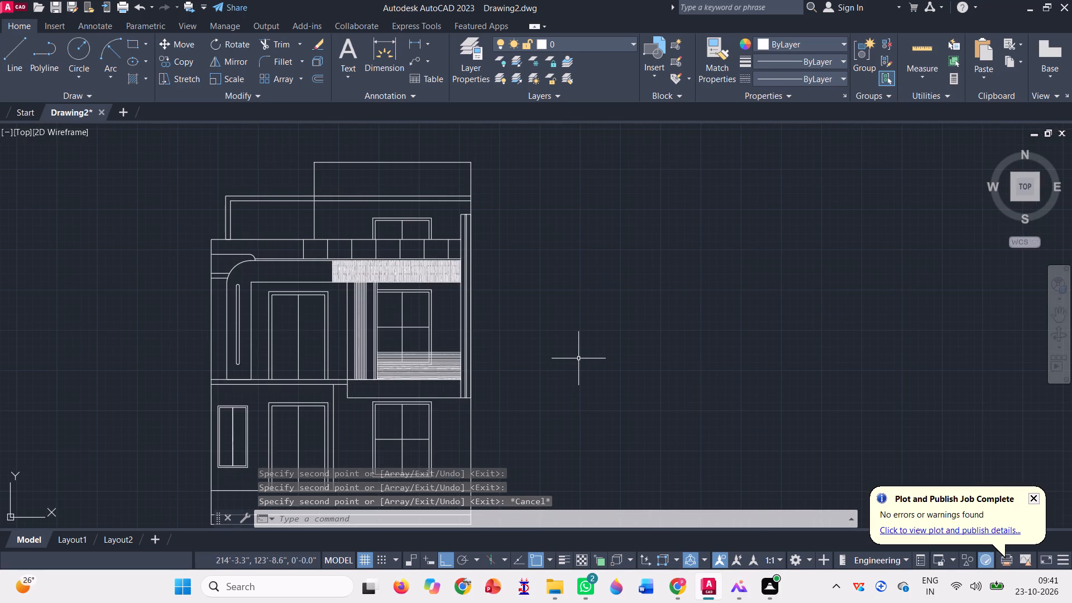
scroll(438, 230, down, 1)
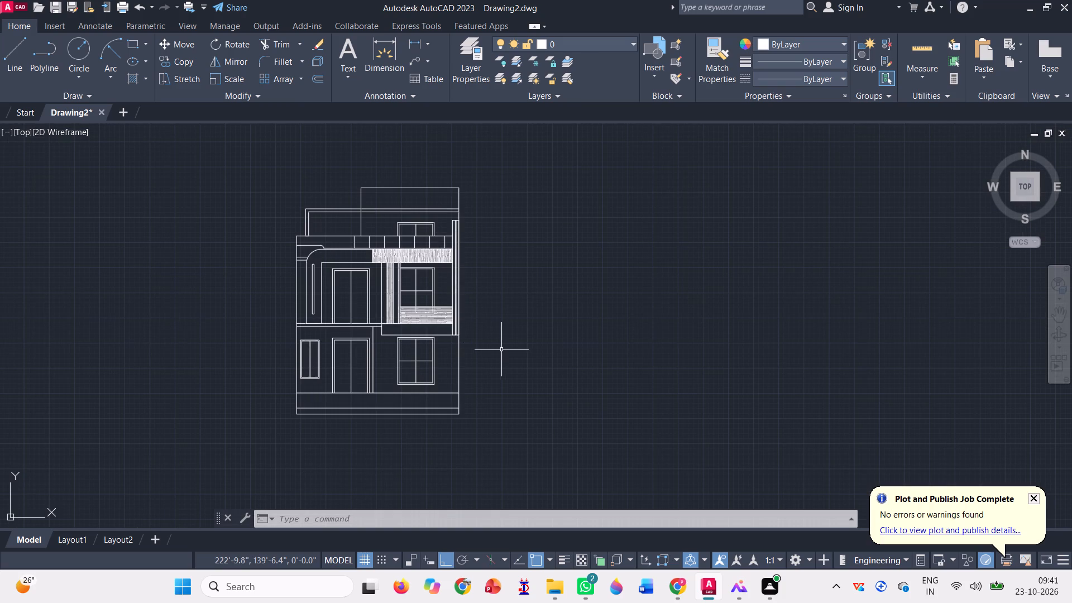
key(l)
key(Return)
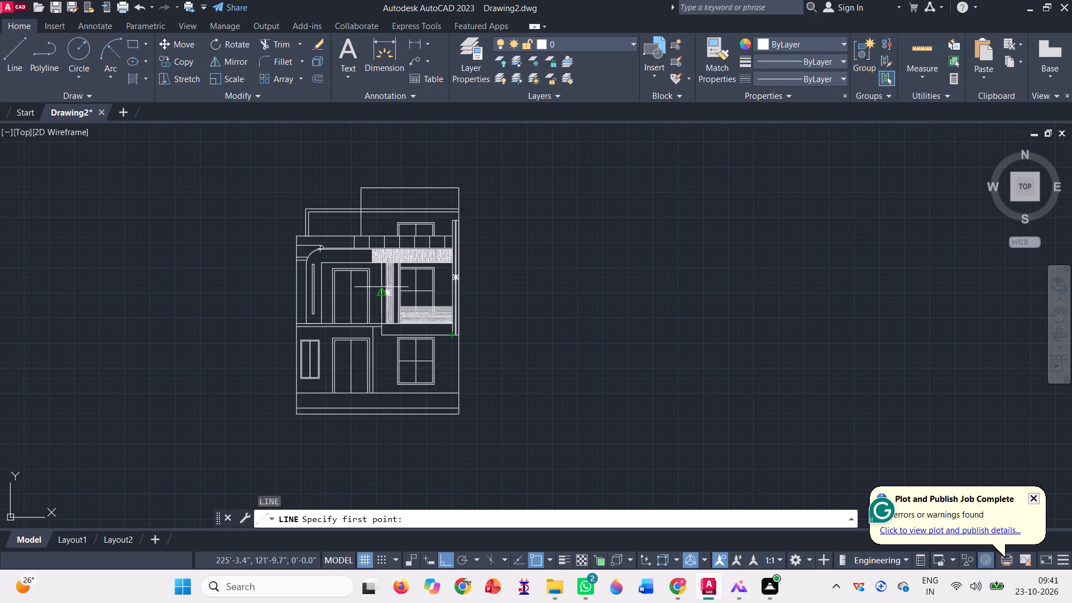
scroll(380, 301, up, 1)
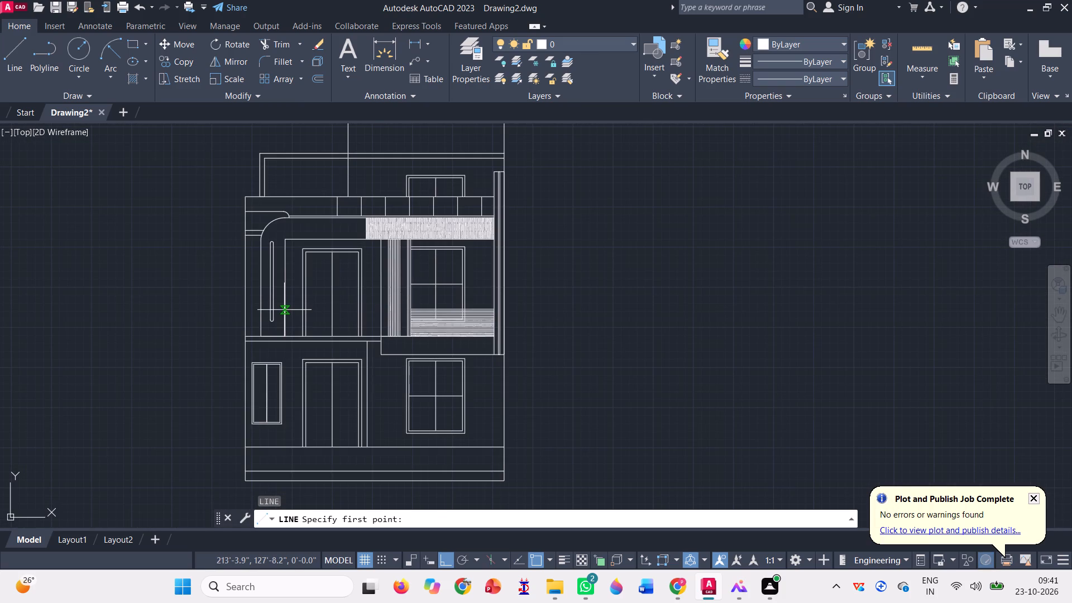
click(284, 312)
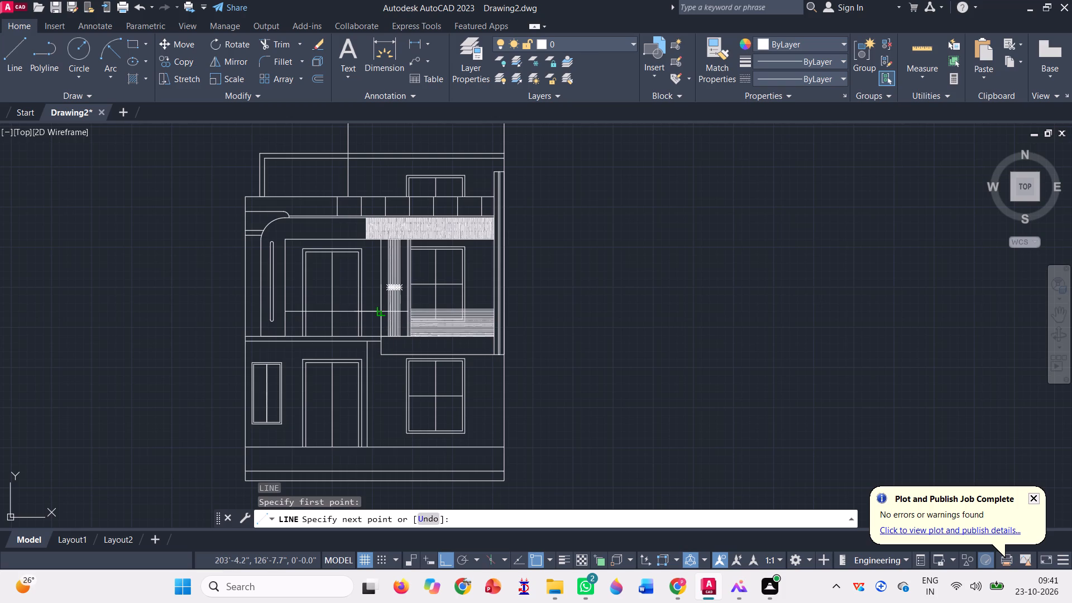
scroll(363, 315, up, 2)
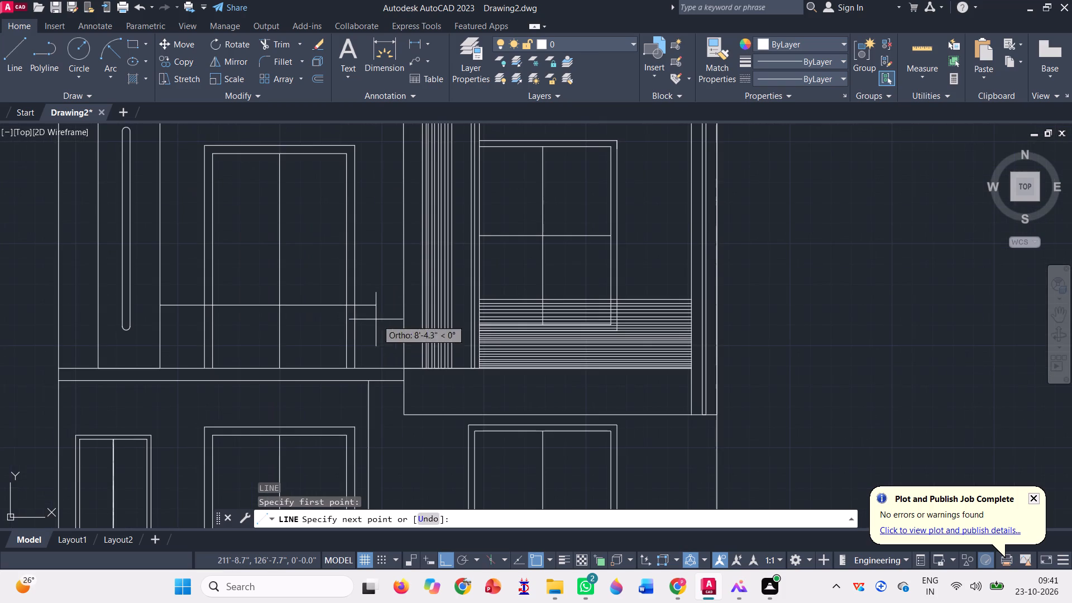
click(403, 307)
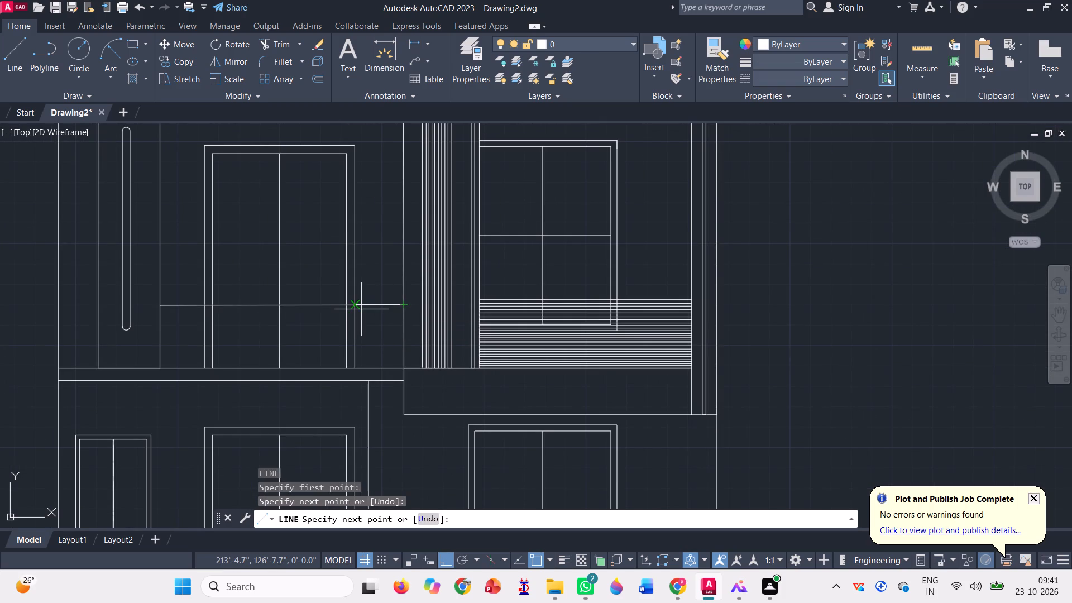
key(space)
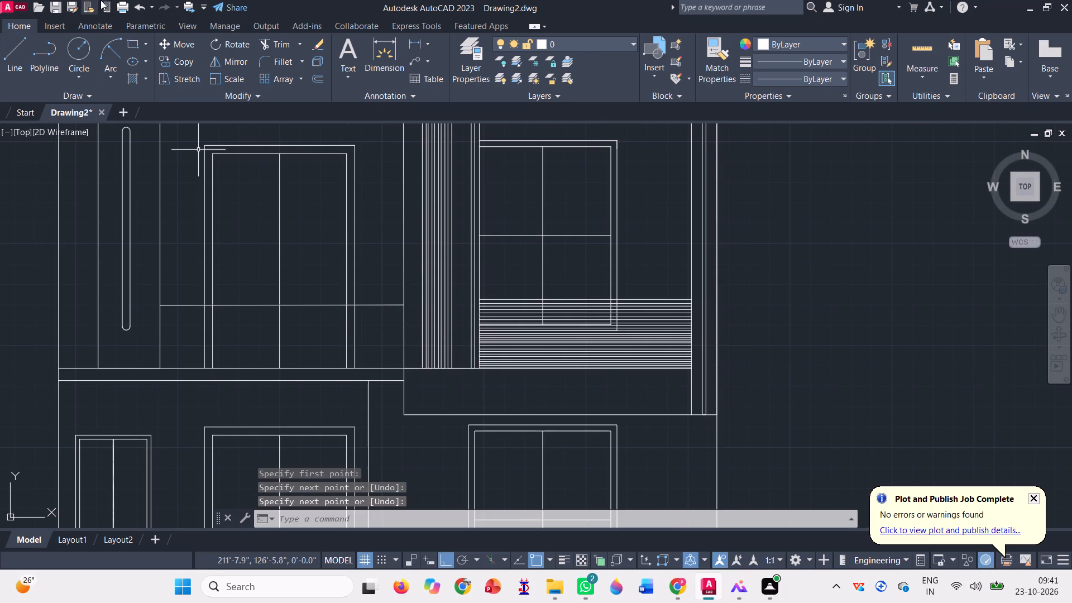
Trim away the upper door's frame and centre lines below the new railing line.
click(271, 44)
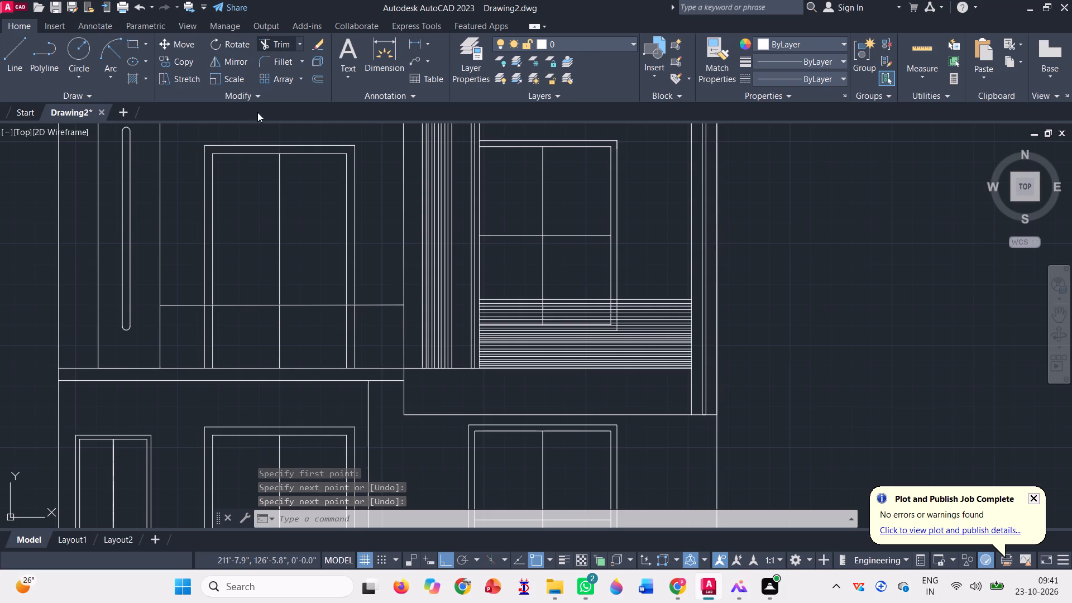
click(202, 327)
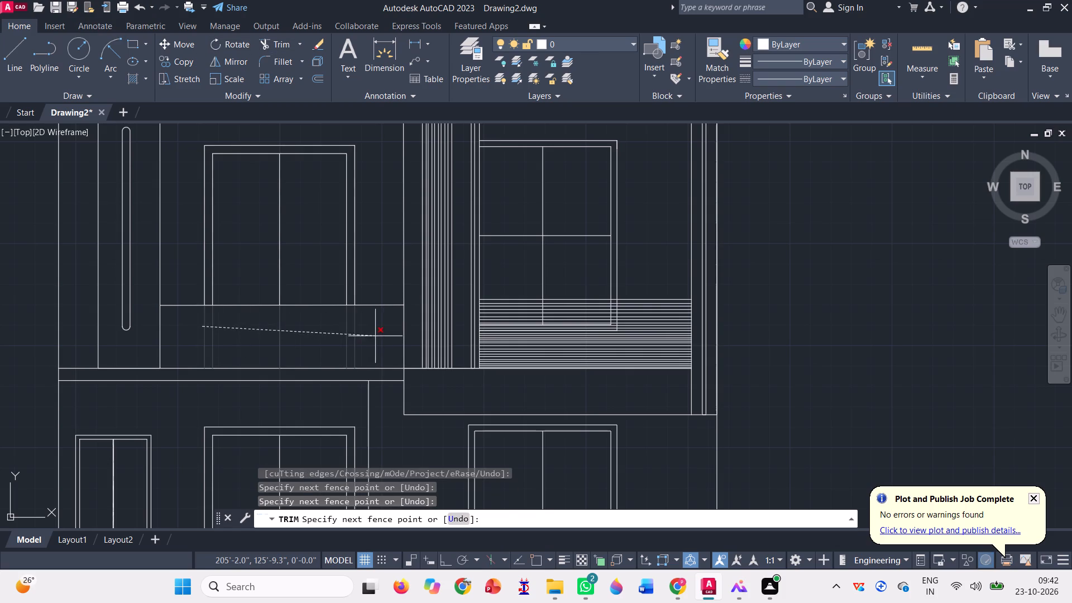
click(375, 335)
key(Escape)
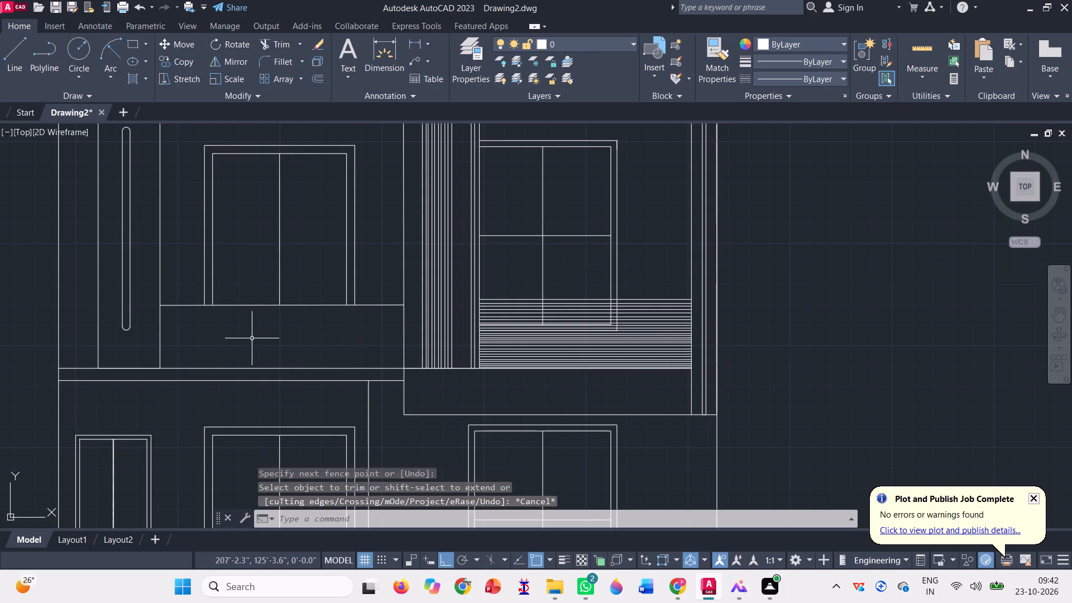
Draw a vertical post line from the railing line down to the slab line, just inside the door frame nearest the curved frame.
key(l)
key(Return)
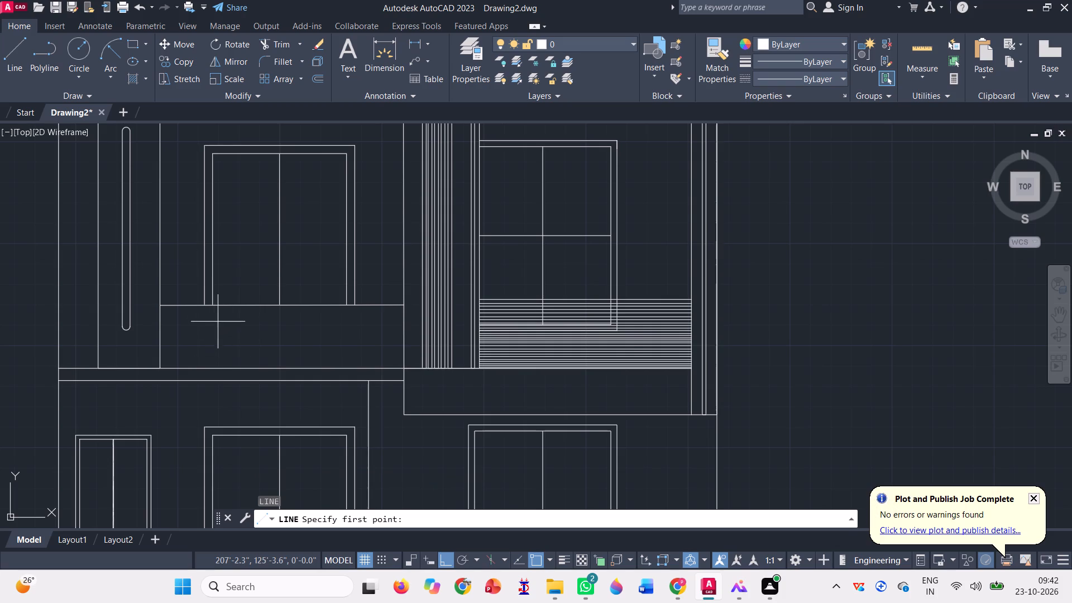
scroll(214, 316, up, 1)
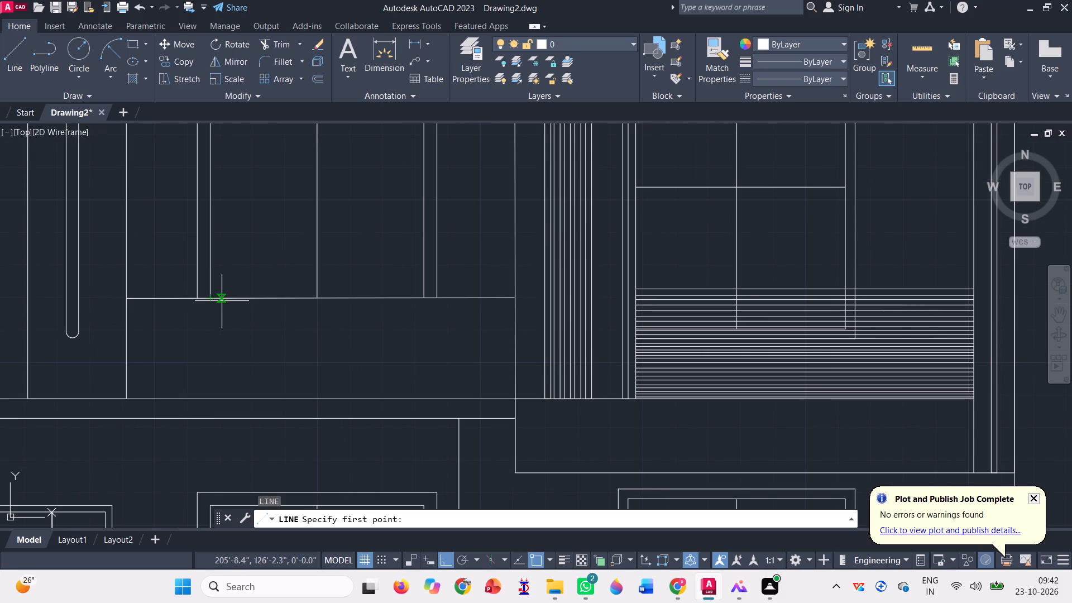
click(219, 299)
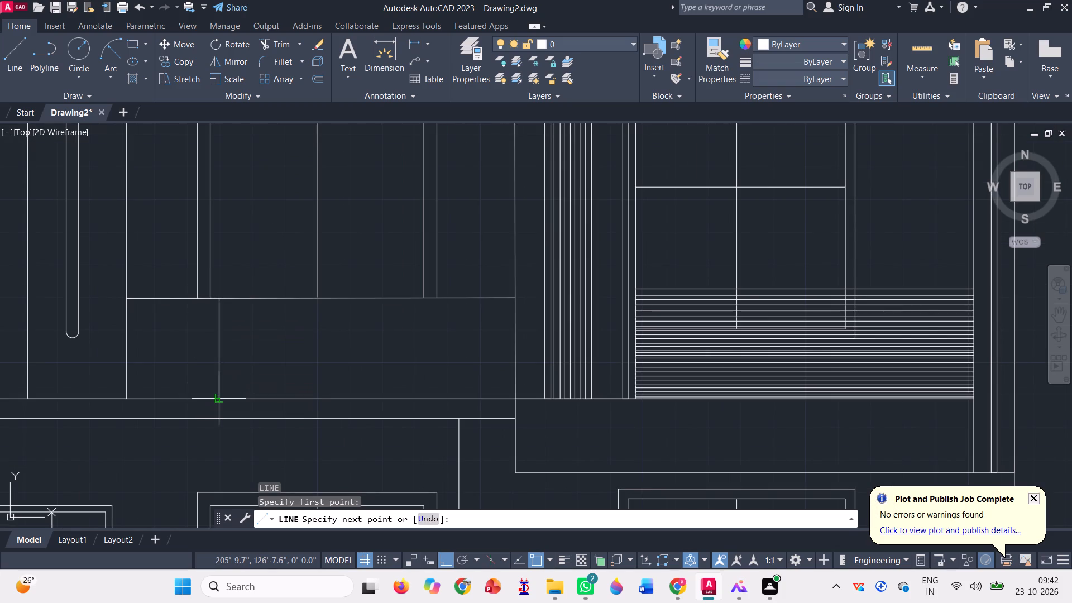
click(216, 400)
key(space)
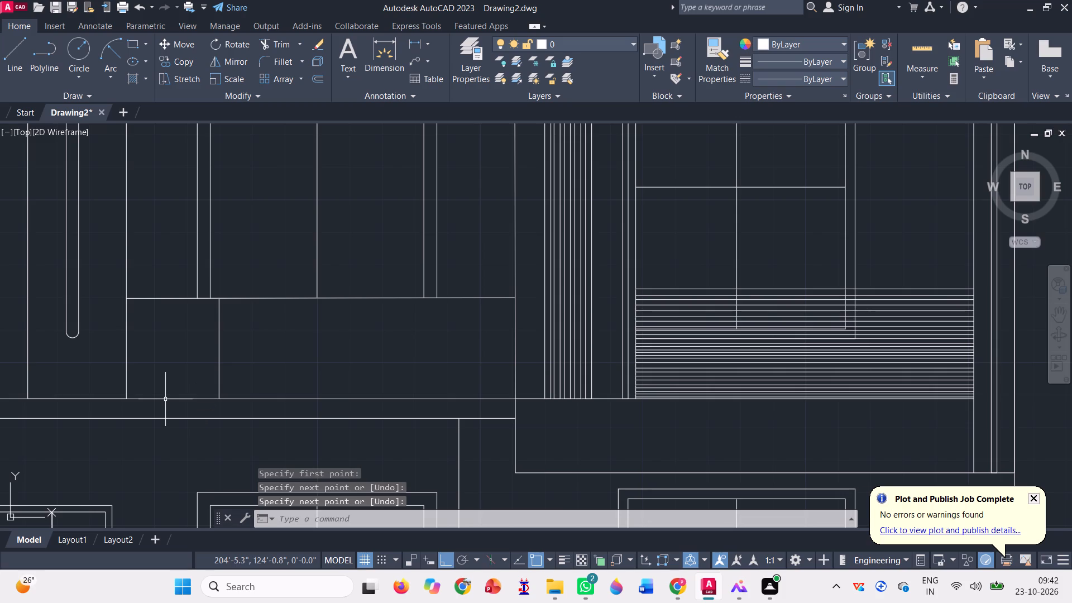
Copy the vertical post line to three more evenly spaced positions along the railing, using its distance from the railing's start corner as spacing.
click(176, 55)
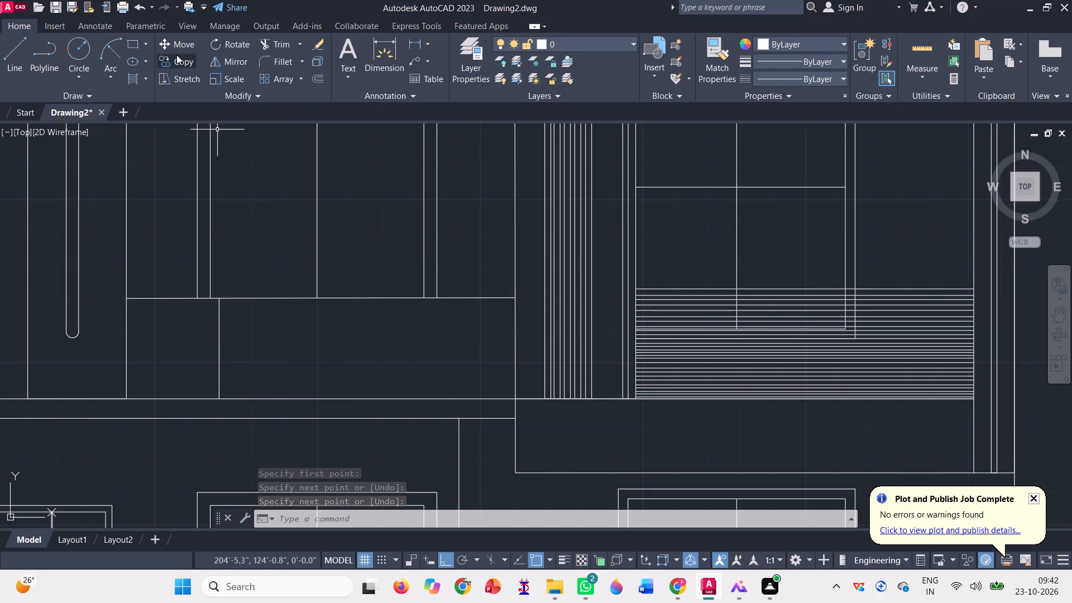
click(255, 328)
click(181, 331)
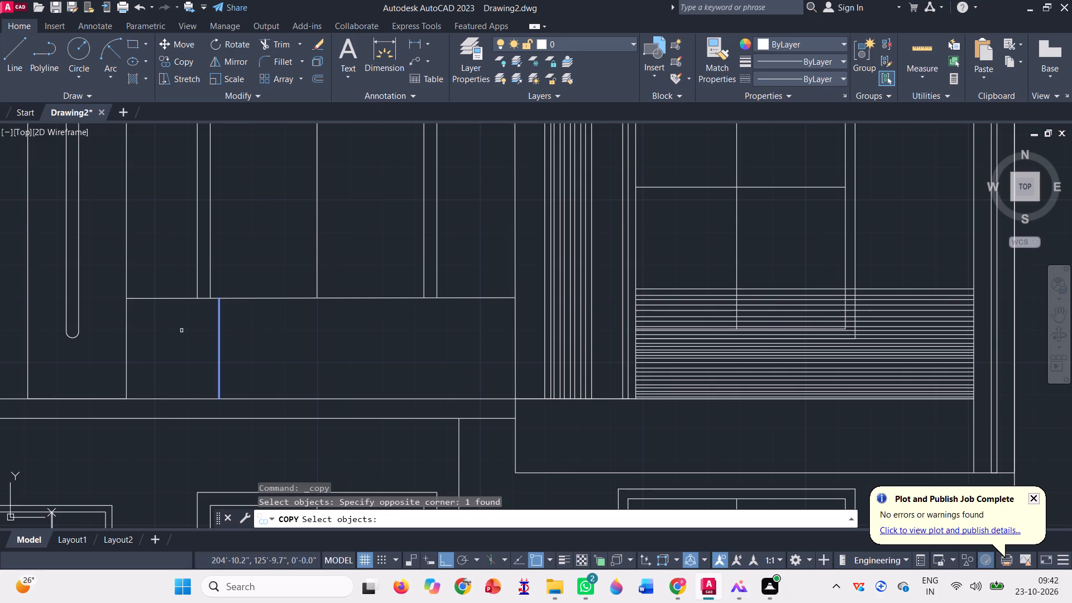
key(space)
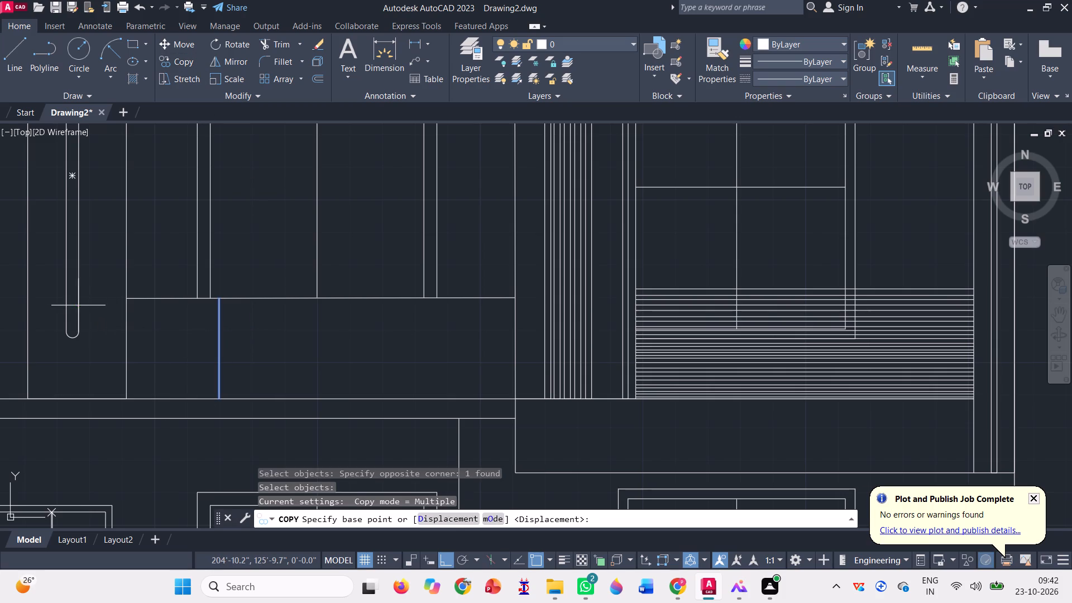
click(122, 294)
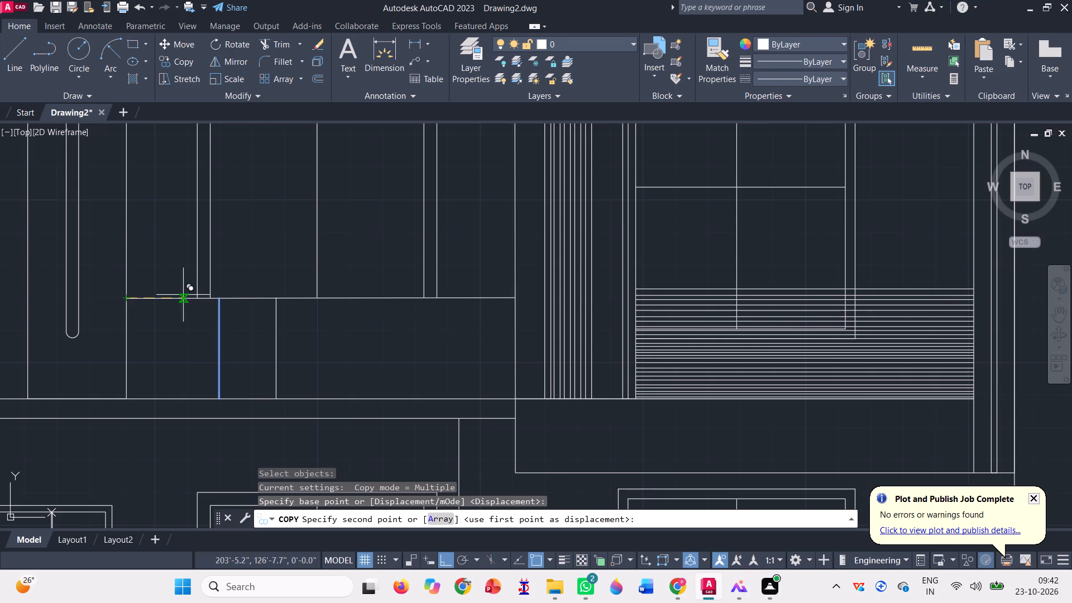
click(219, 301)
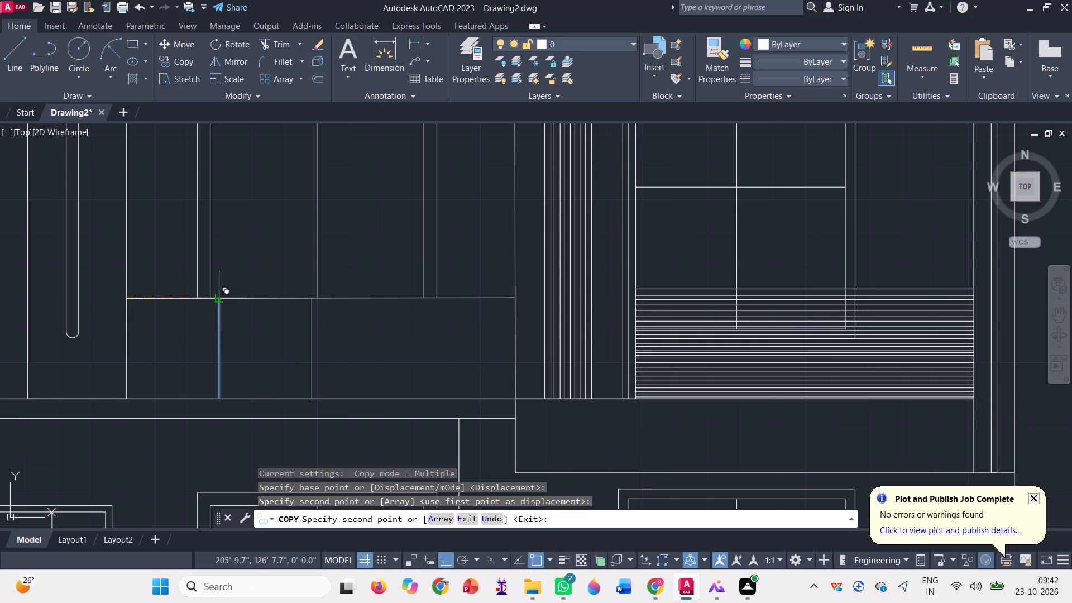
click(312, 296)
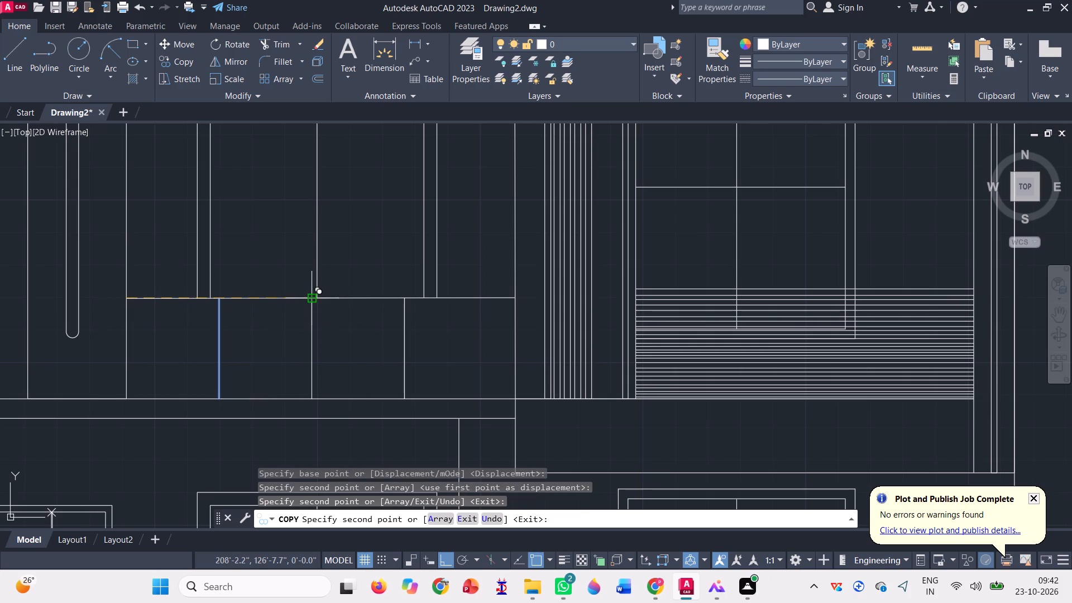
click(404, 299)
key(space)
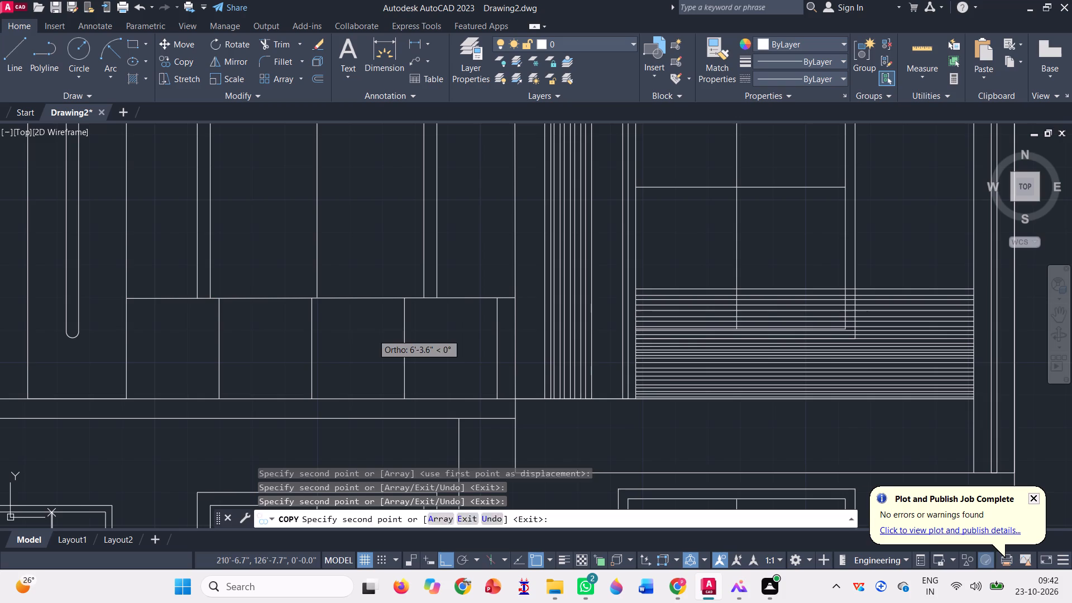
Draw a thin full-length rectangle along the top of the railing, from its start corner to the vertical line at the far end.
click(137, 45)
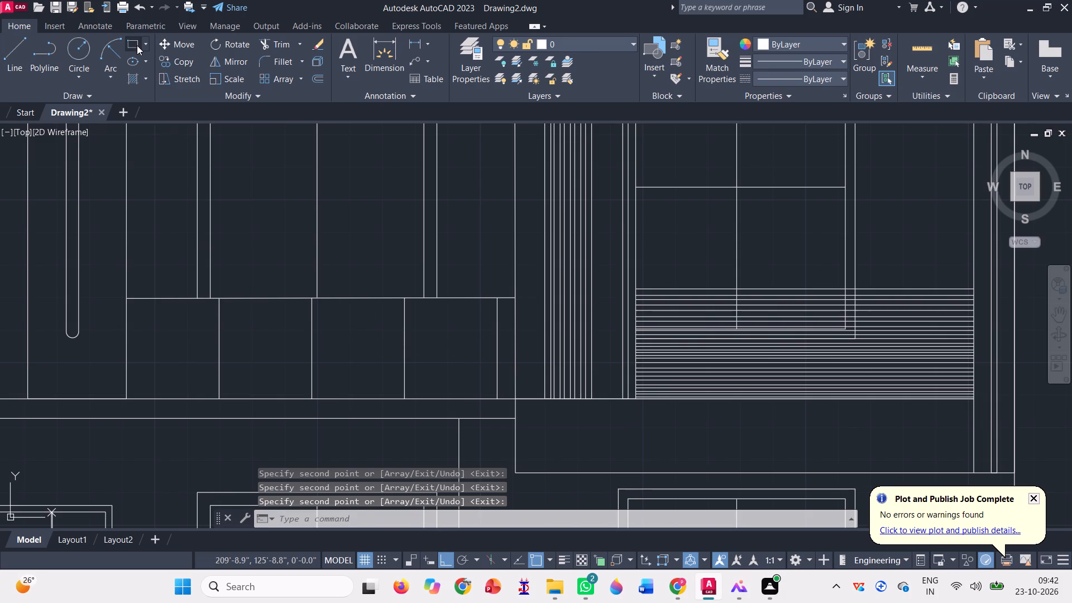
click(126, 301)
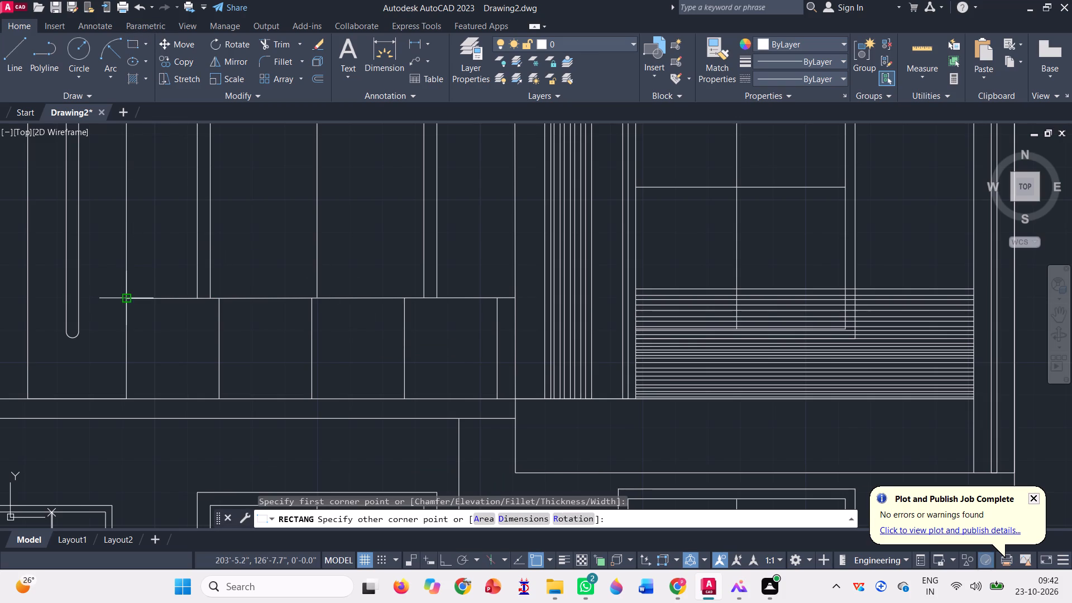
scroll(515, 305, up, 4)
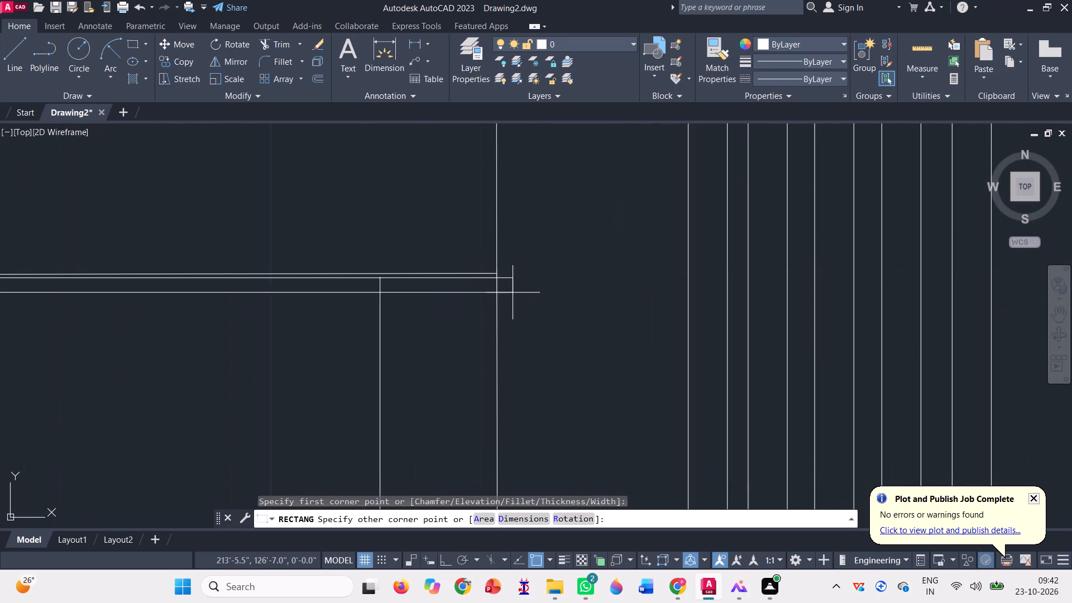
click(496, 286)
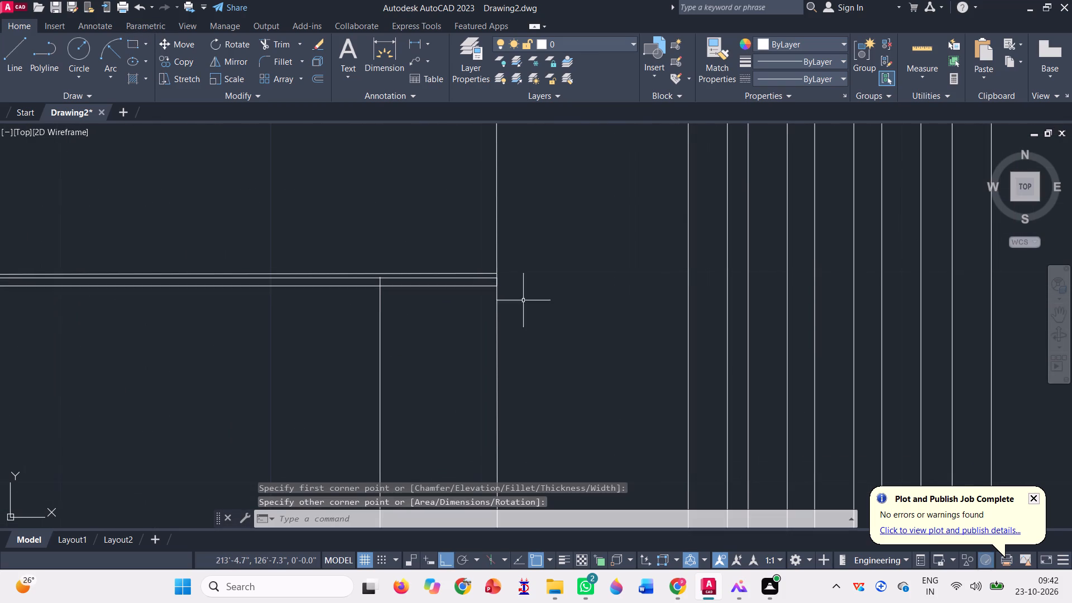
Delete the original railing line running just above the thin top-rail rectangle.
scroll(551, 289, down, 2)
scroll(422, 283, up, 3)
click(423, 283)
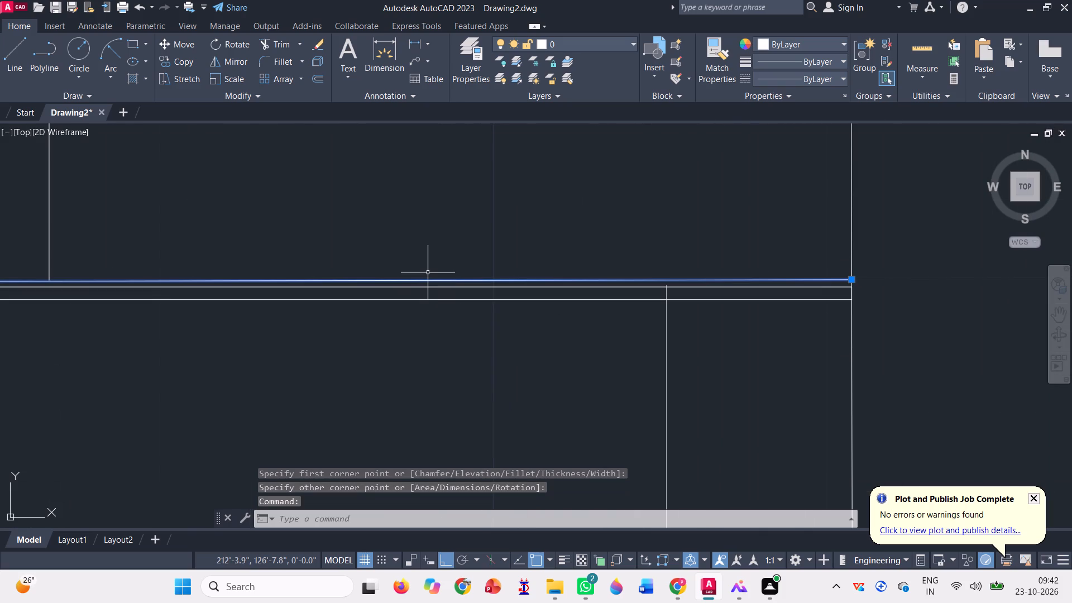
key(Delete)
Extend the upper door's centre line and the two frame lines on its slatted-strip side down to the thin top rail.
scroll(460, 237, down, 3)
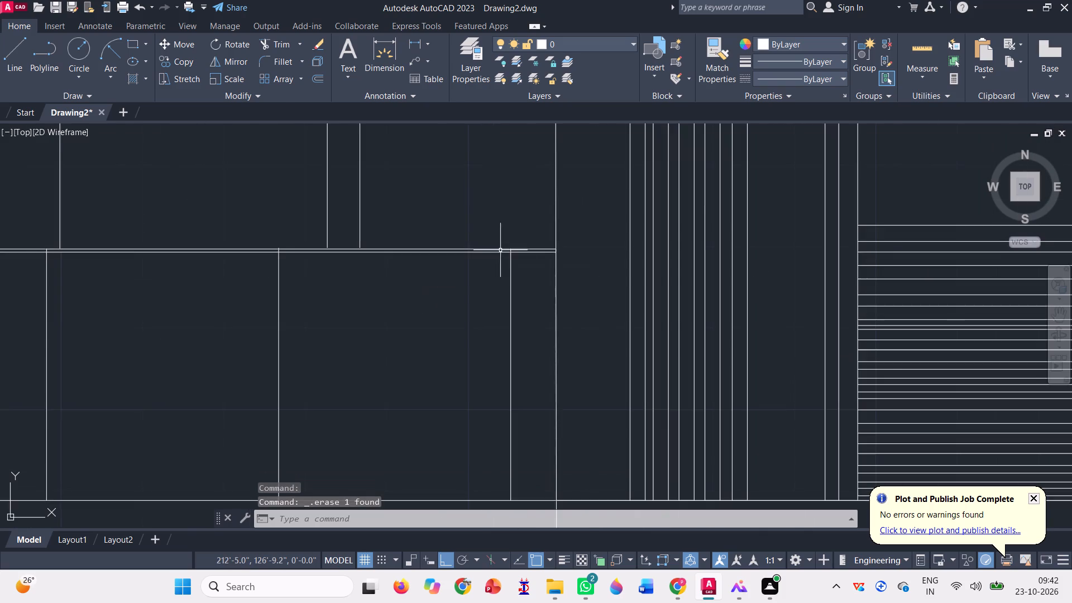
scroll(512, 266, down, 1)
click(304, 41)
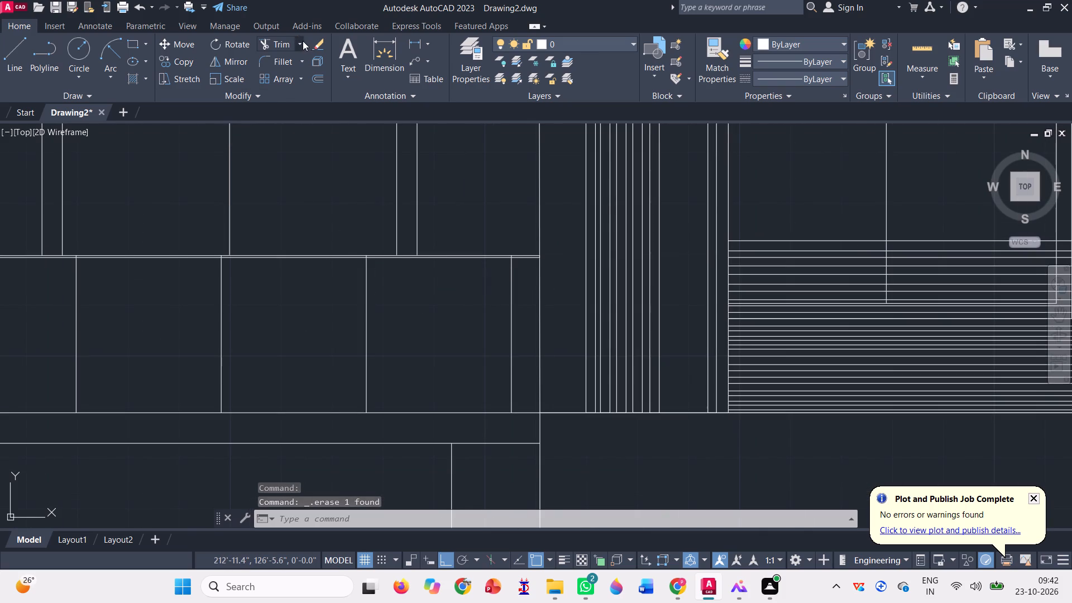
click(292, 95)
click(446, 213)
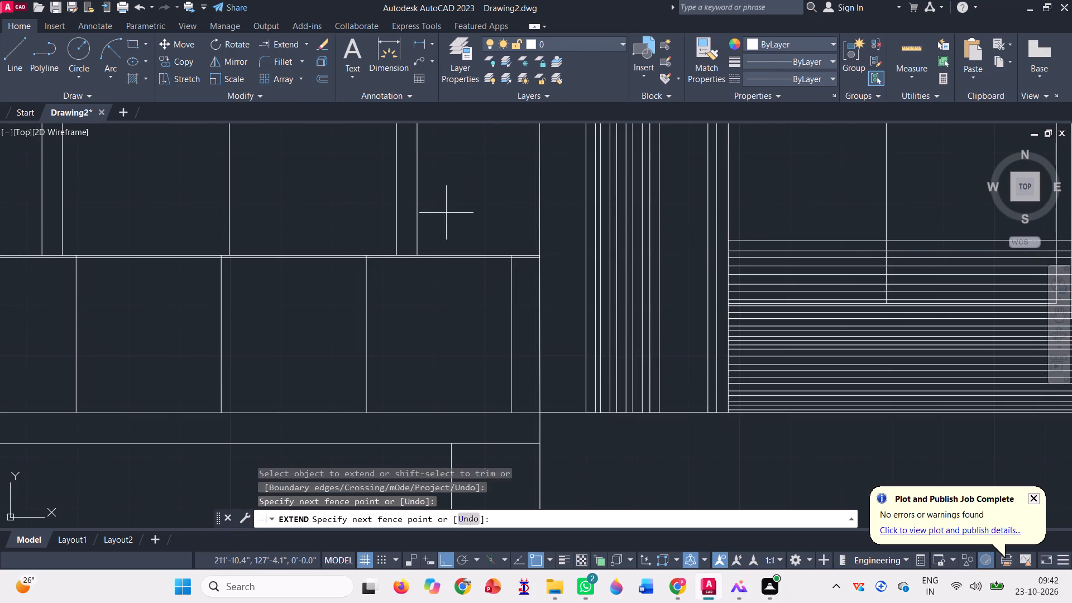
click(315, 182)
click(234, 216)
click(101, 193)
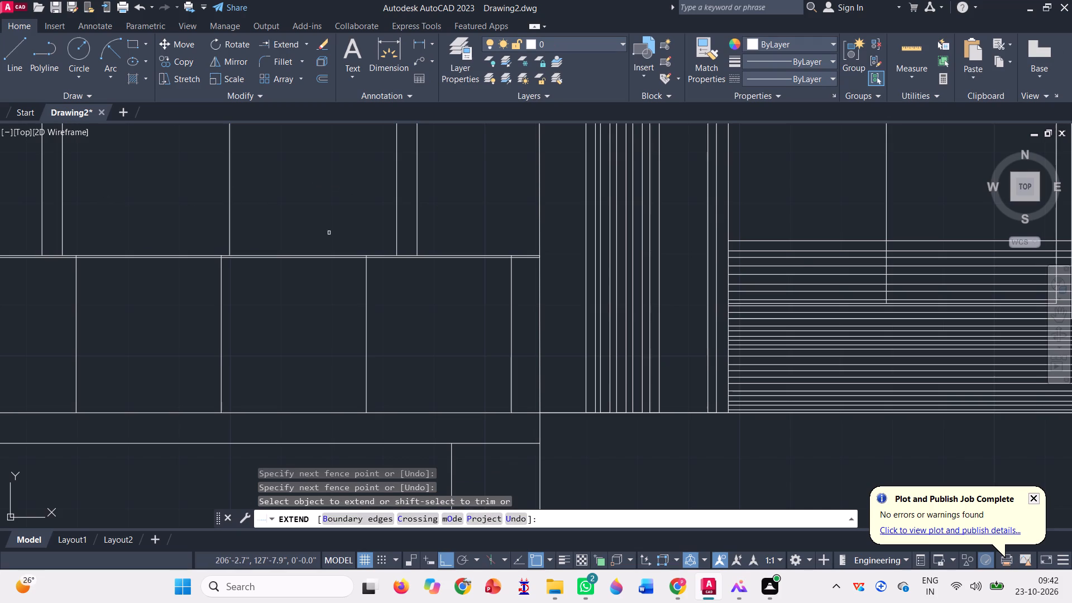
Trim the first railing post, nearest the curved frame, back to the top rail's lower edge, removing the stub above the rail too.
scroll(355, 232, down, 2)
scroll(208, 213, up, 4)
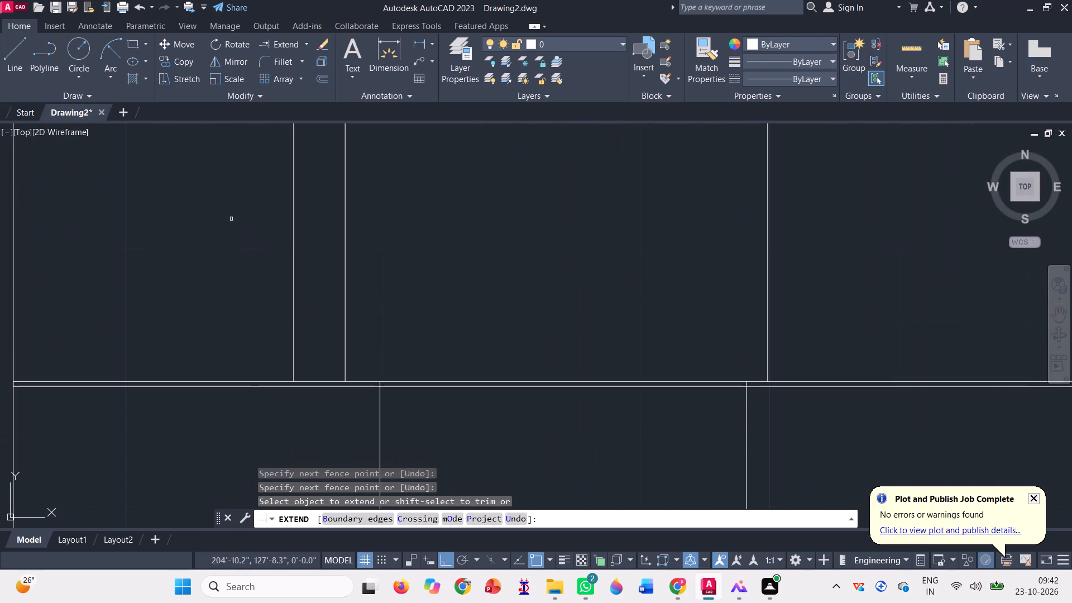
scroll(375, 291, down, 2)
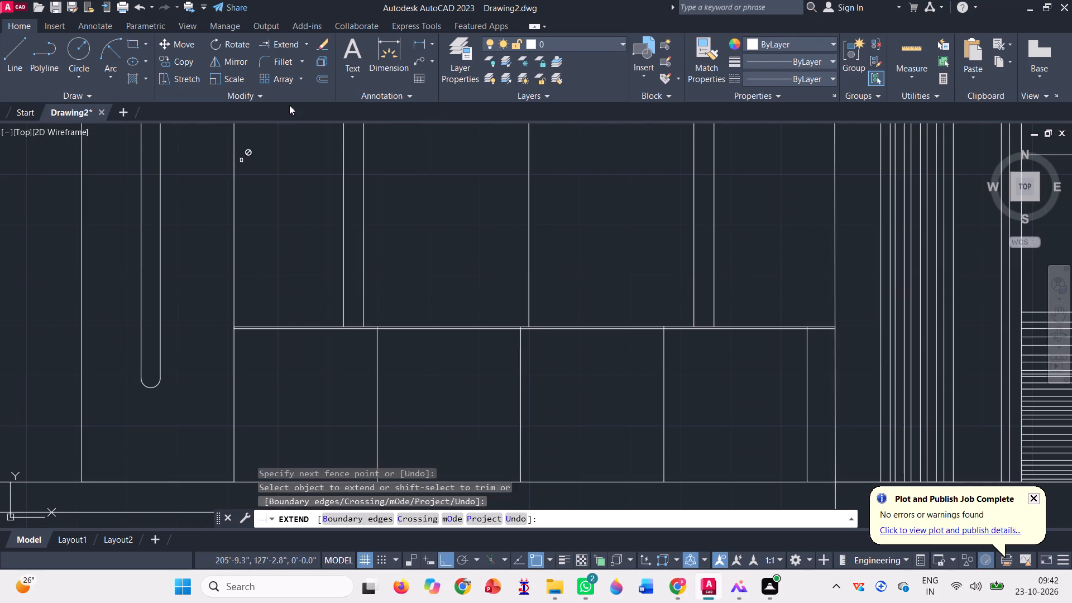
click(307, 45)
click(284, 59)
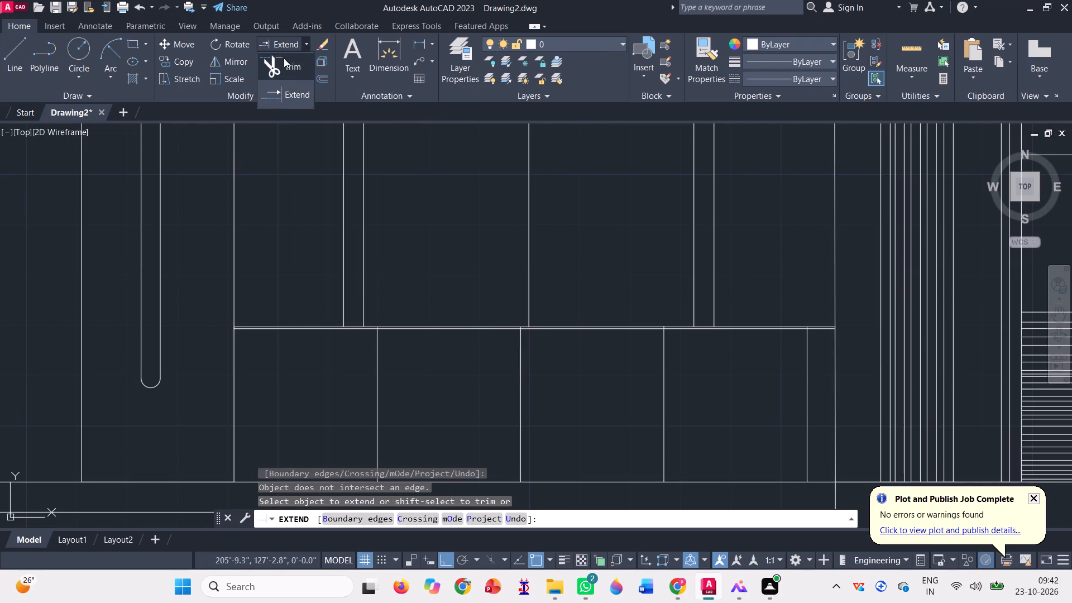
scroll(344, 336, up, 3)
scroll(487, 300, up, 3)
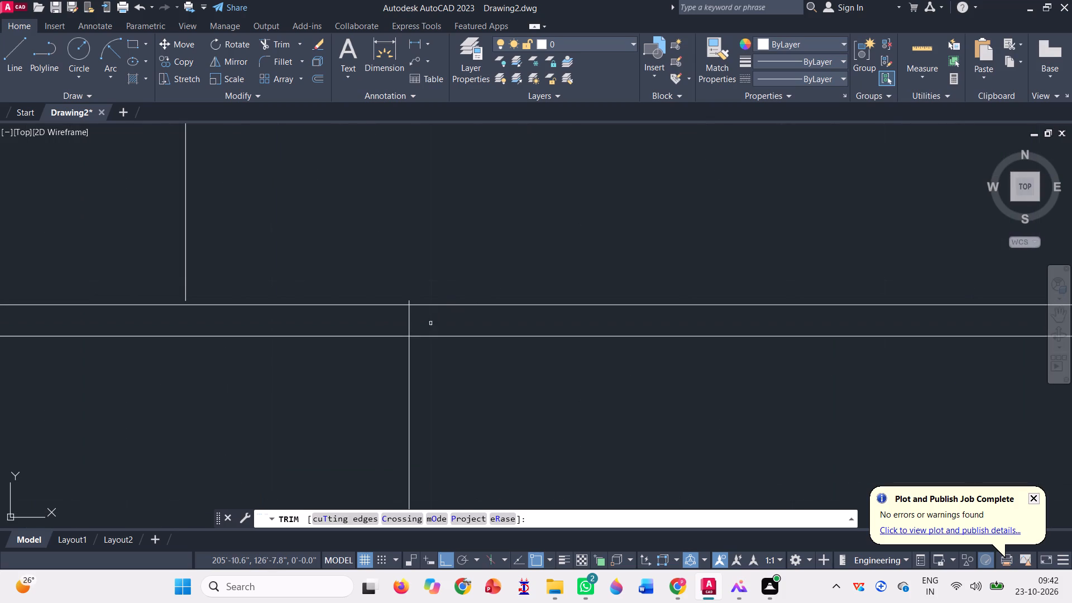
click(389, 320)
click(447, 327)
scroll(403, 299, up, 4)
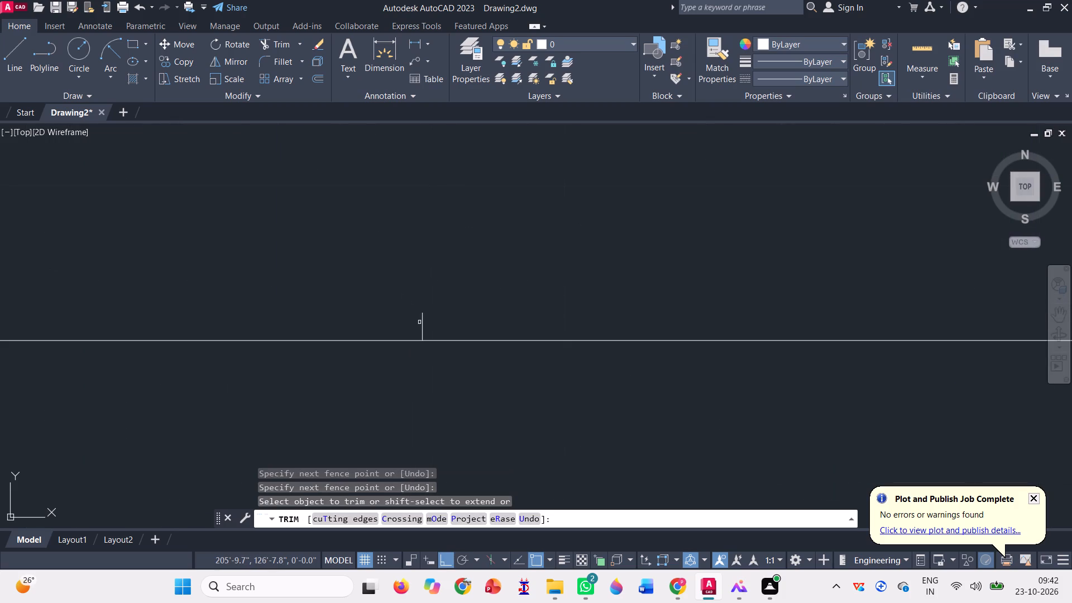
click(419, 323)
click(440, 317)
Extend the two door frame lines on the curved-frame side down to the thin top rail.
scroll(339, 257, down, 5)
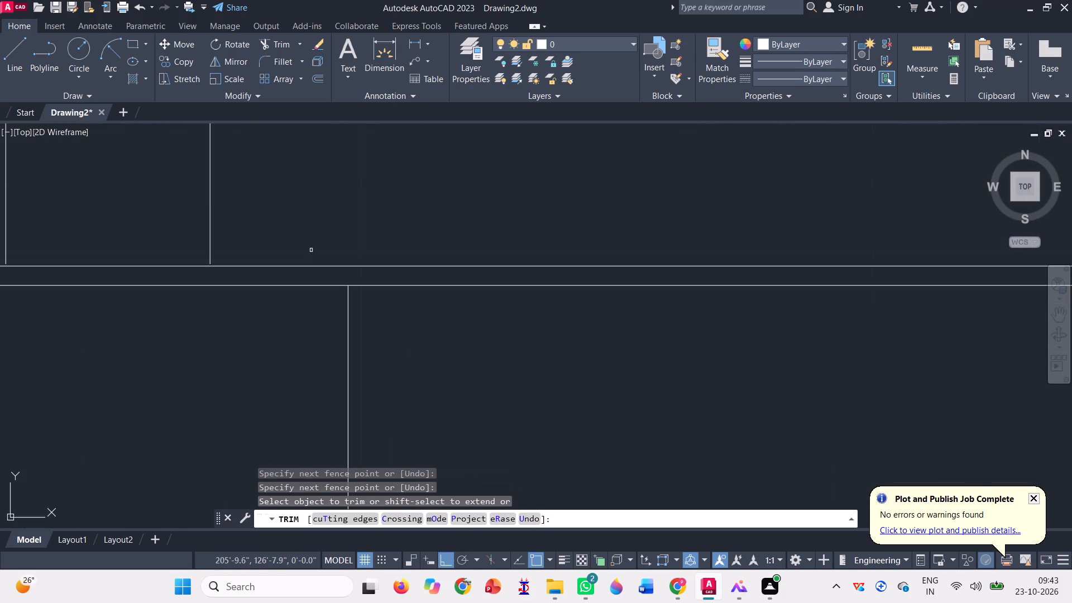
scroll(312, 250, down, 1)
click(297, 41)
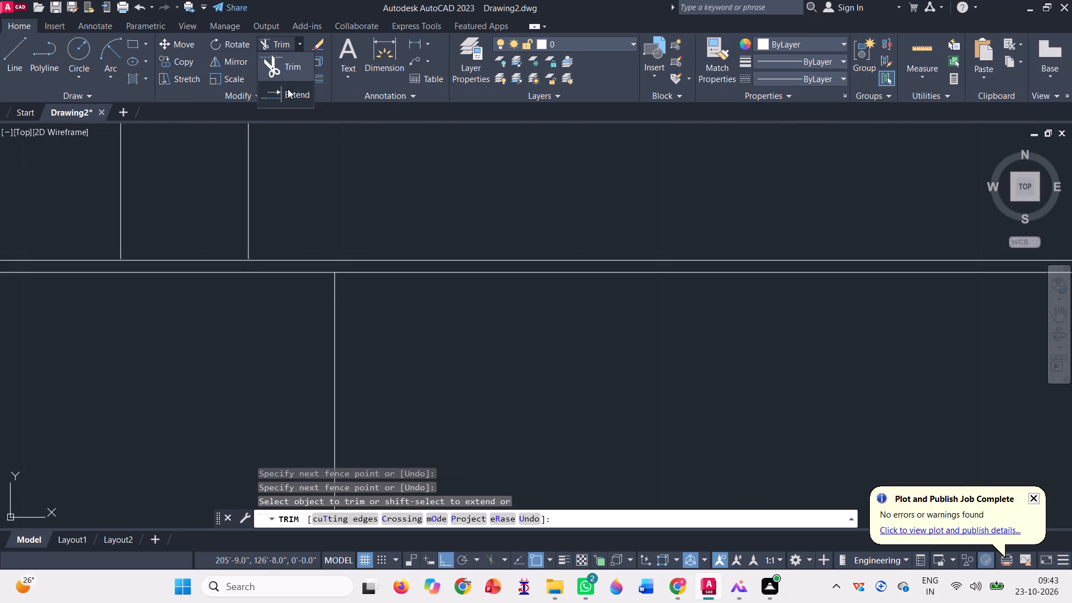
click(288, 91)
click(94, 219)
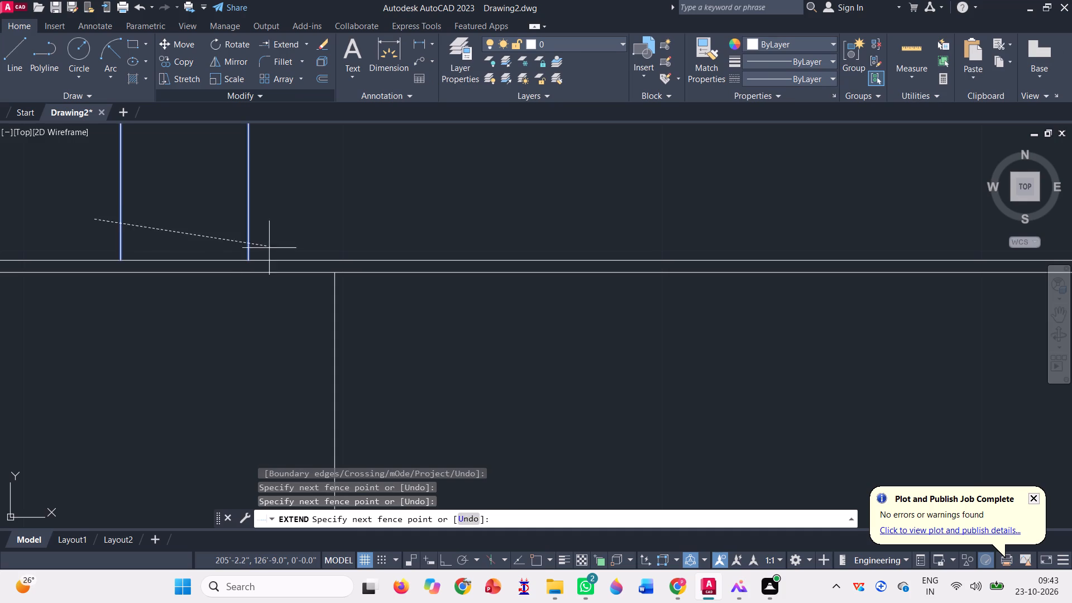
click(304, 238)
Trim the second railing post back to the top rail's lower edge, including its stub above the rail.
scroll(259, 305, down, 2)
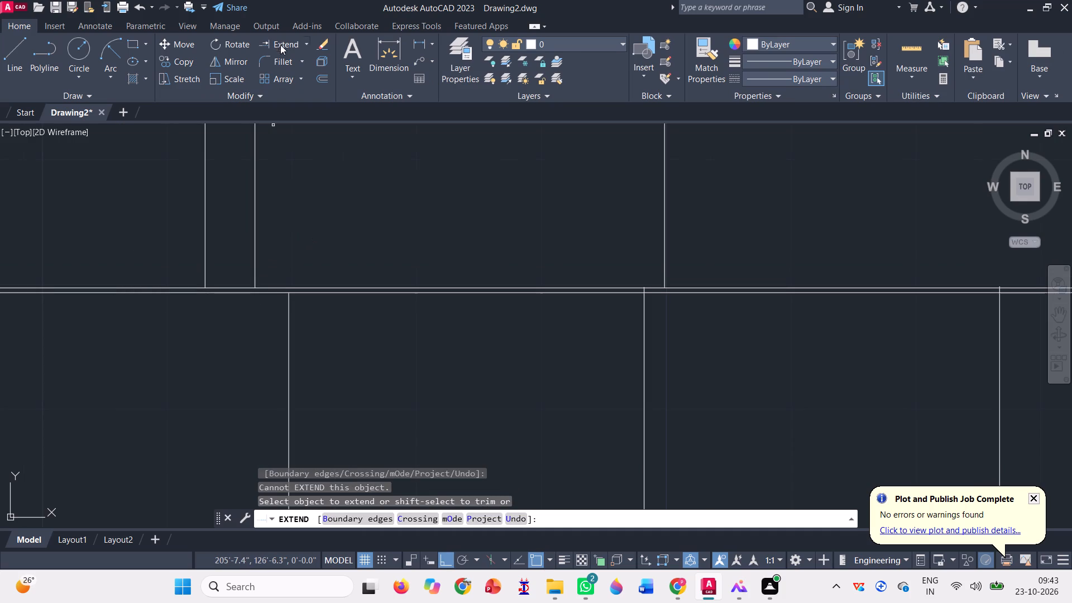
click(307, 41)
click(286, 61)
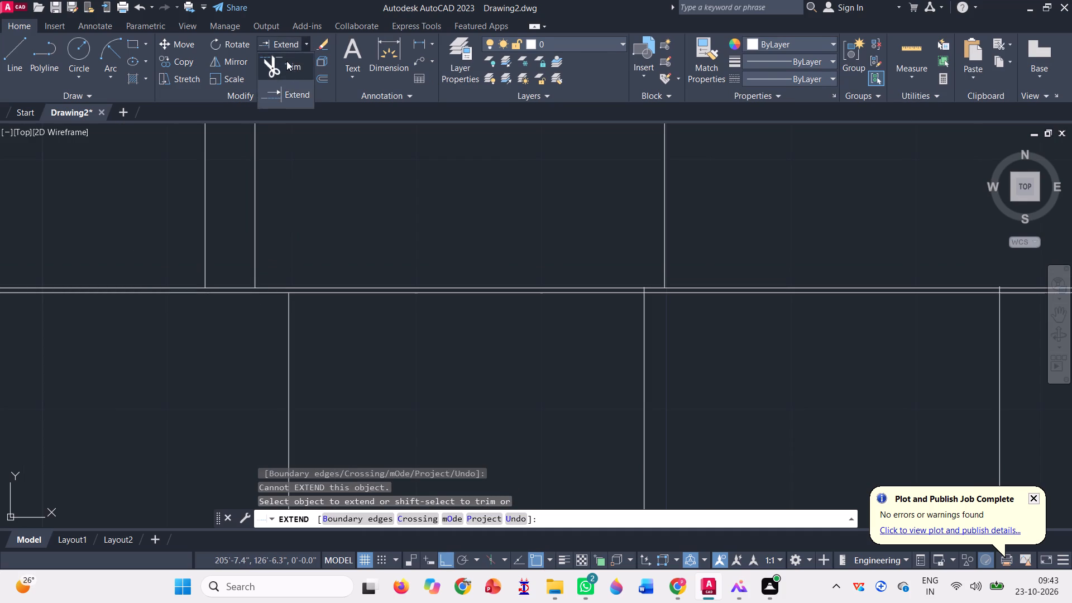
scroll(642, 294, up, 3)
click(645, 280)
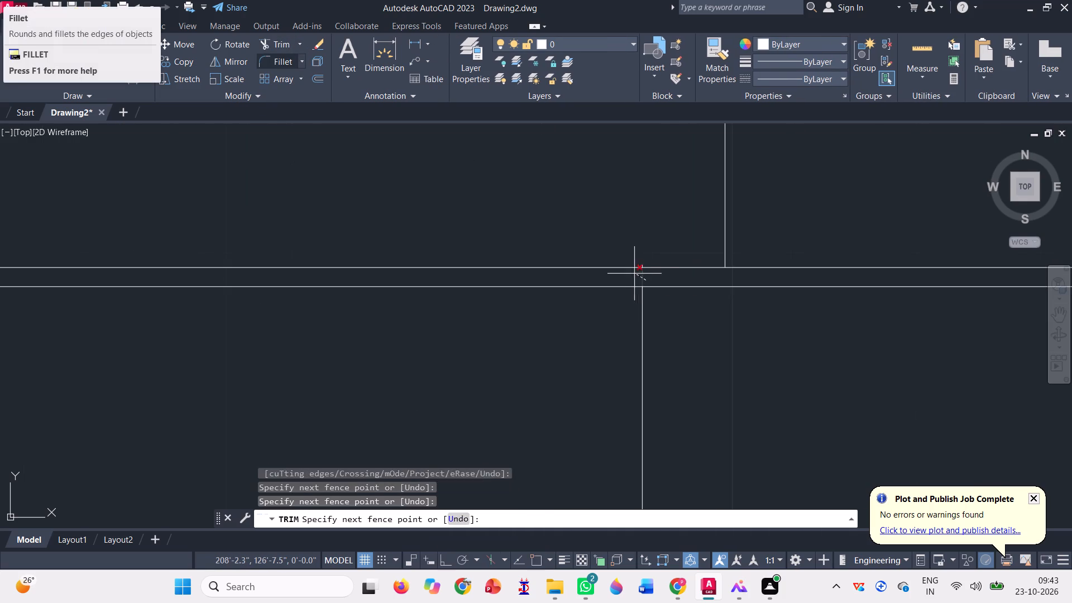
click(634, 273)
scroll(645, 264, up, 3)
click(612, 269)
click(644, 266)
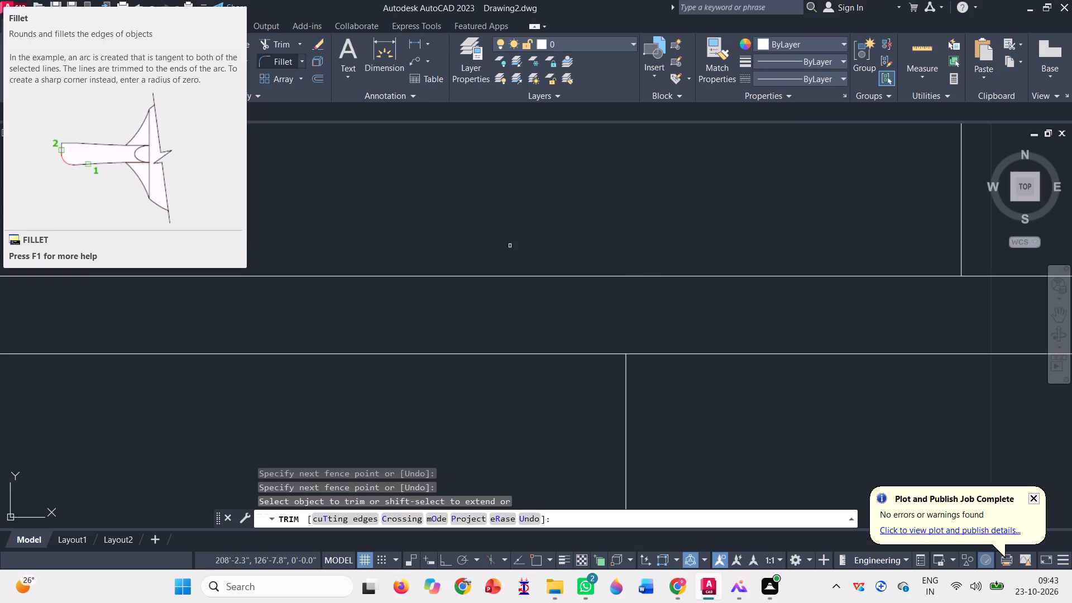
Trim the third railing post of the upper door back to the top rail's lower edge, removing the stub above the rail too.
scroll(500, 242, down, 9)
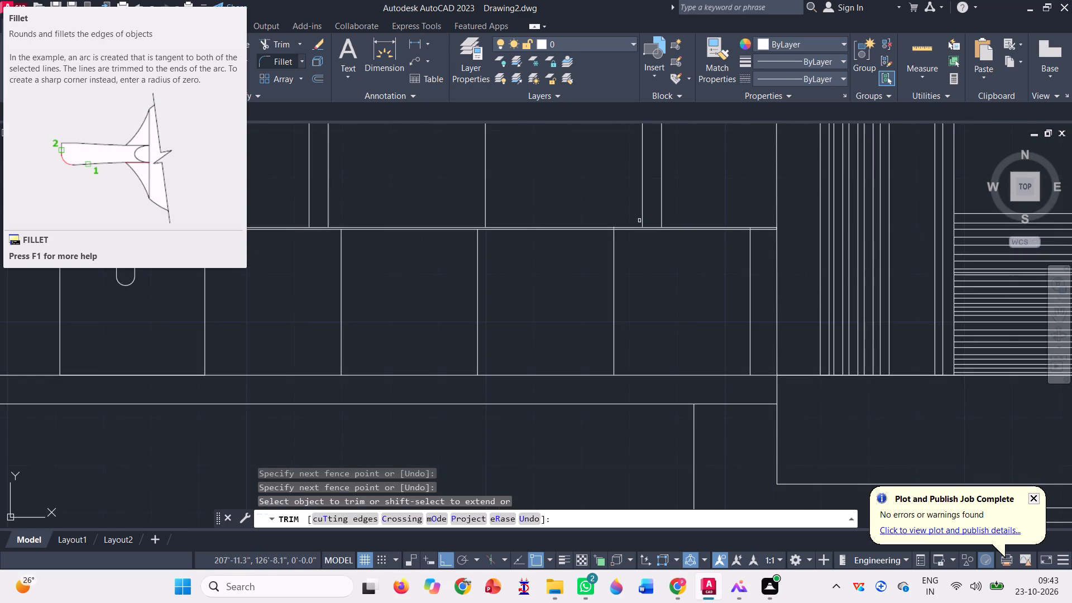
scroll(640, 218, up, 3)
scroll(533, 243, up, 4)
click(460, 312)
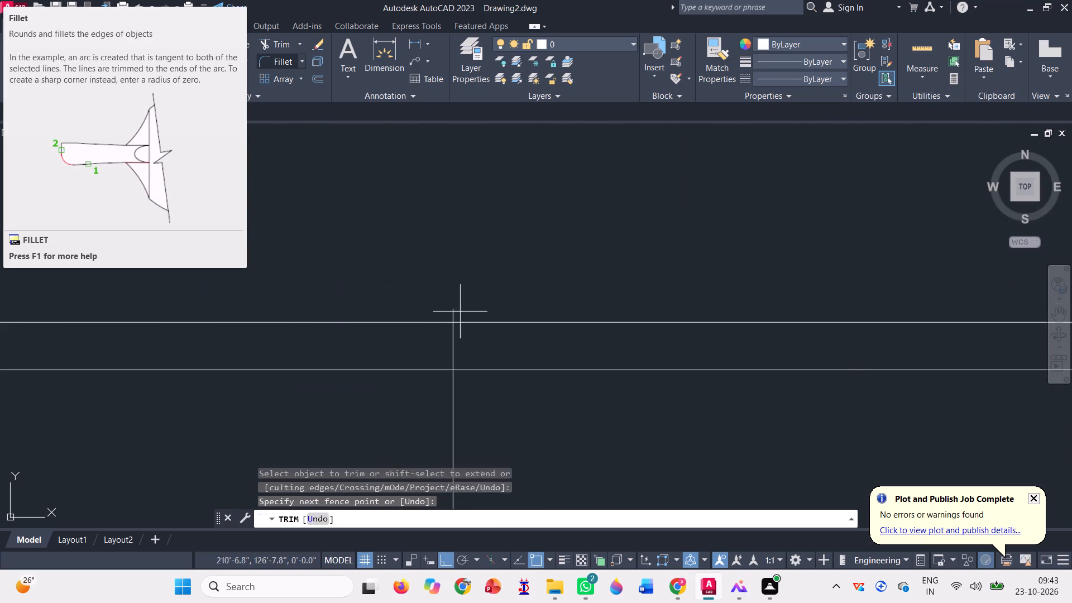
click(447, 310)
click(447, 344)
click(494, 347)
scroll(453, 317, down, 4)
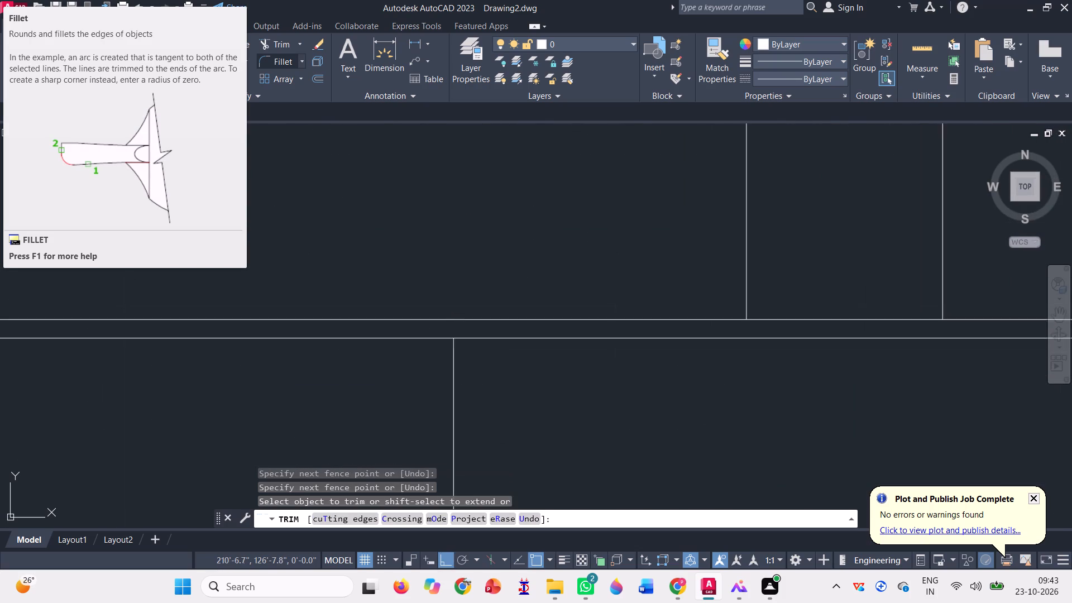
Trim the fourth railing post, nearest the vertical strips, back to the top rail's lower edge, including any stub above the rail.
scroll(657, 308, down, 1)
scroll(858, 317, up, 3)
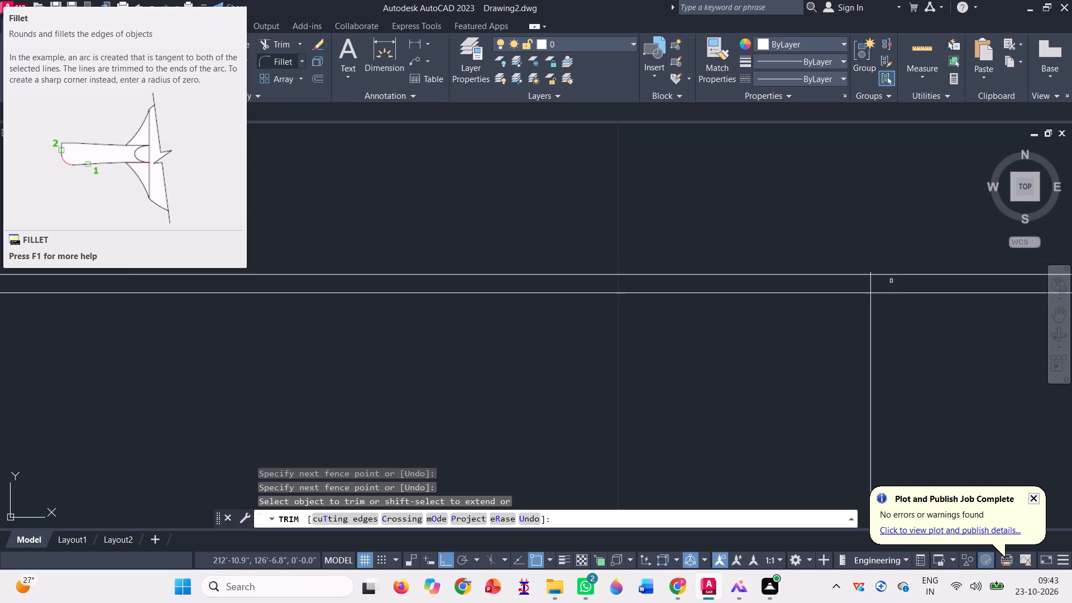
scroll(893, 269, up, 4)
click(727, 294)
click(718, 290)
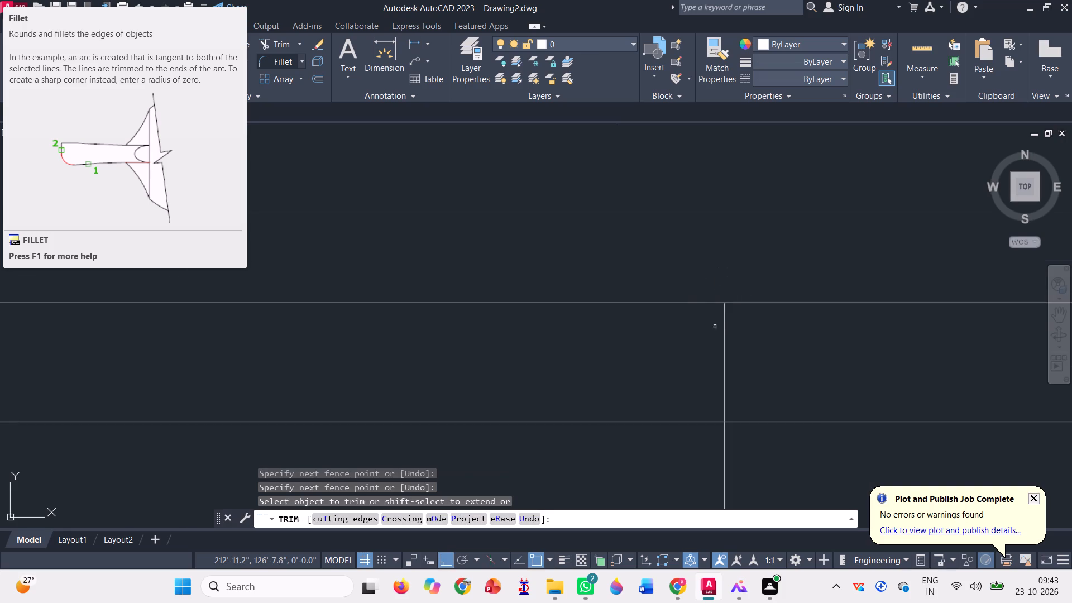
click(724, 351)
scroll(661, 370, down, 5)
scroll(700, 343, down, 1)
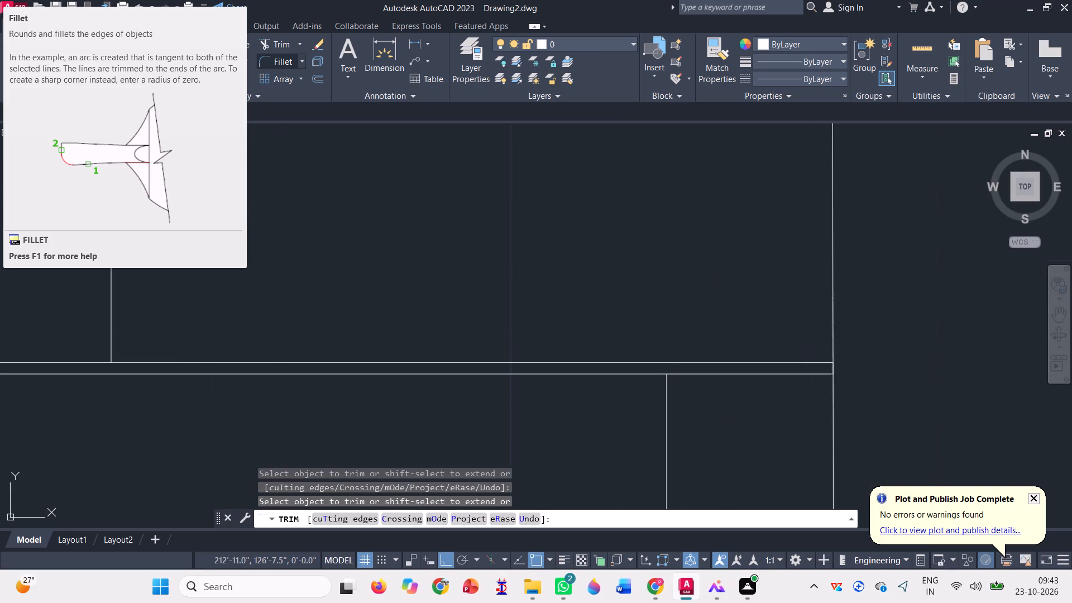
scroll(700, 343, down, 1)
scroll(772, 309, down, 3)
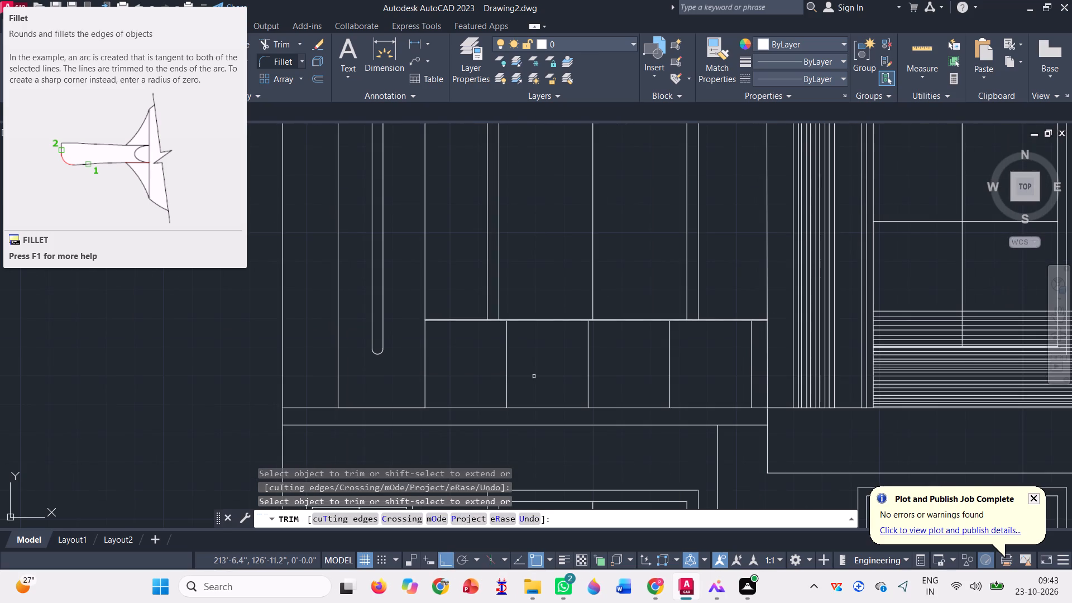
key(Escape)
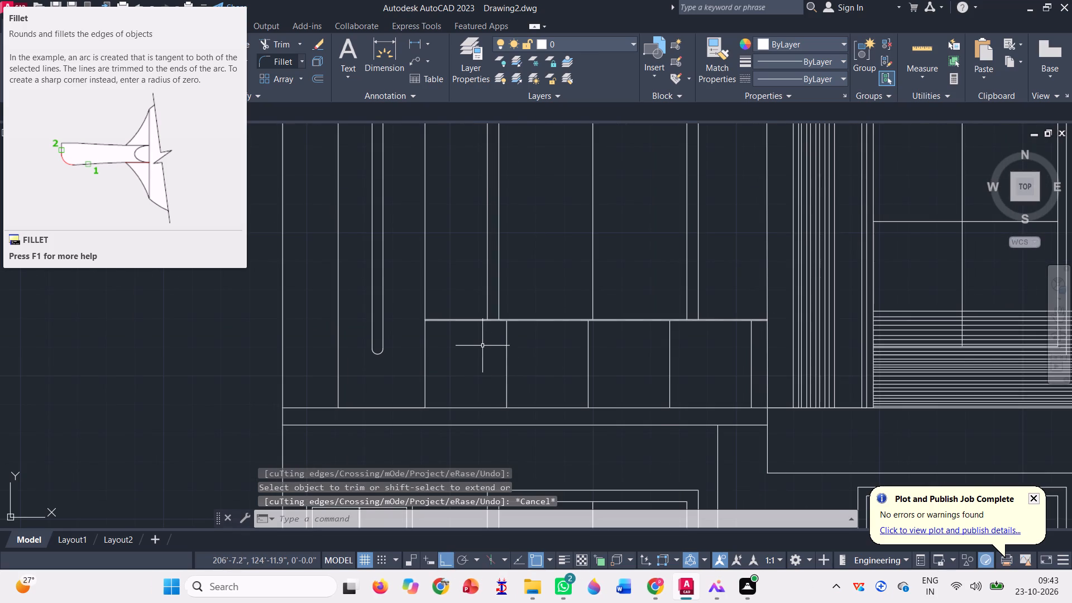
Delete the upper of the two short horizontal lines between the outer wall and the curved frame's arc.
scroll(482, 346, down, 1)
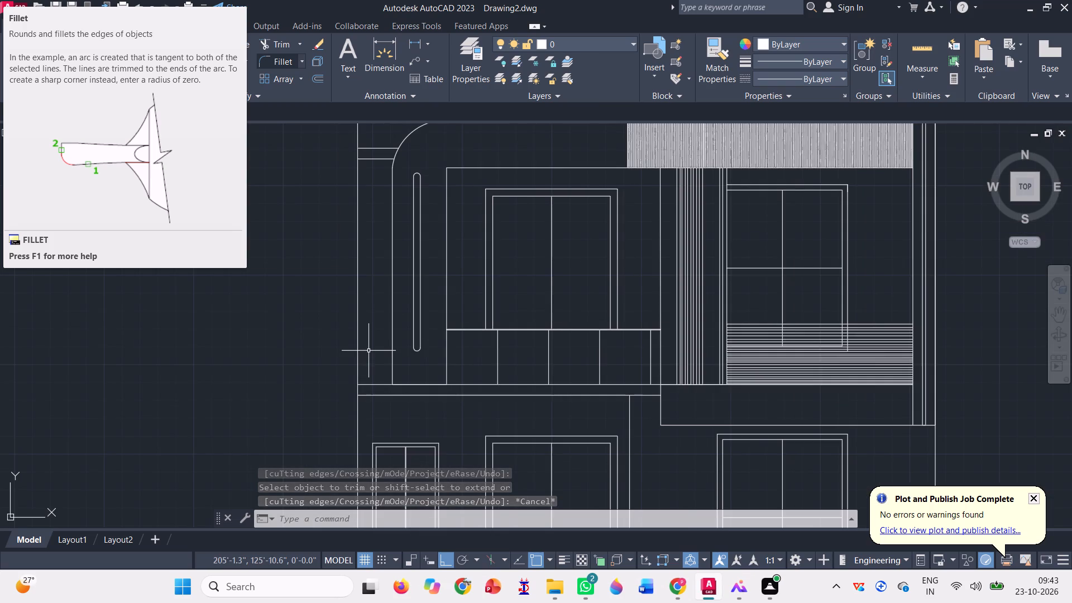
scroll(368, 351, down, 1)
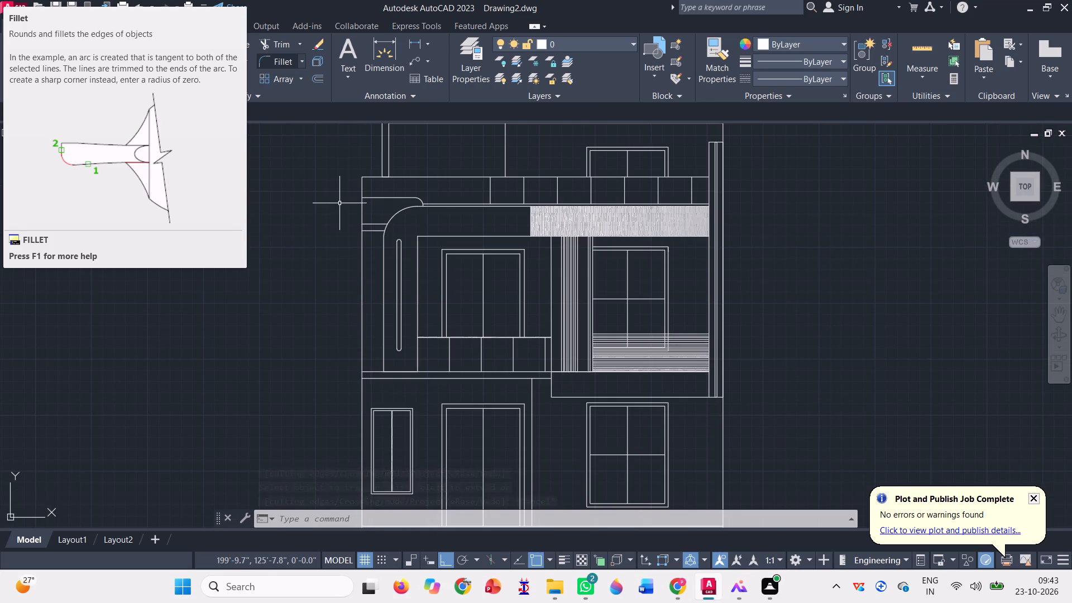
scroll(344, 197, up, 3)
click(475, 308)
click(463, 288)
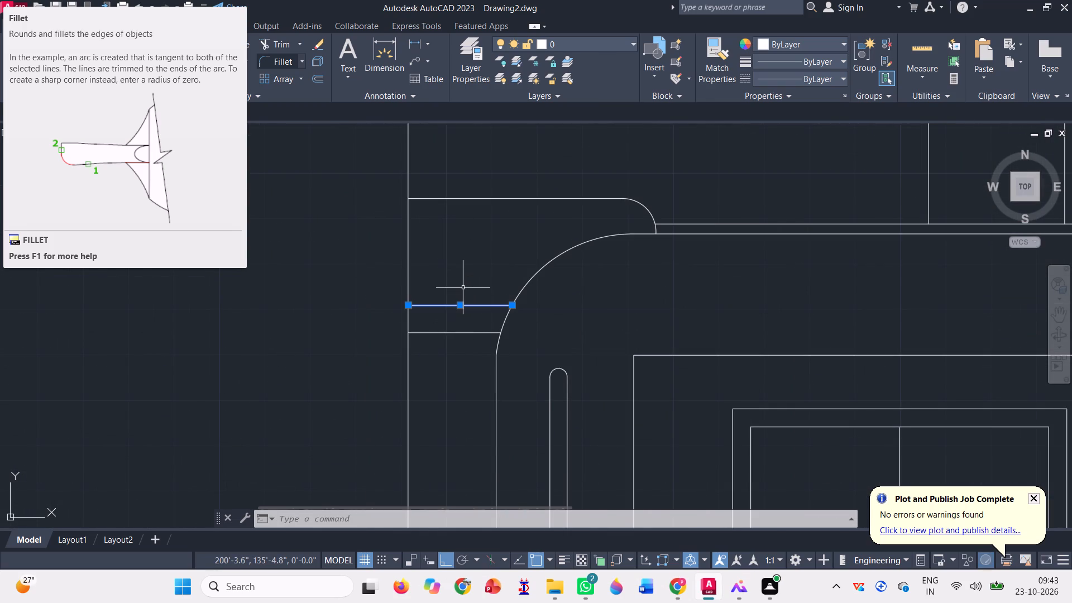
key(Delete)
Draw a vertical line from the plinth's top line up through the ground-floor window to the underside of the projecting slab block.
scroll(463, 288, down, 1)
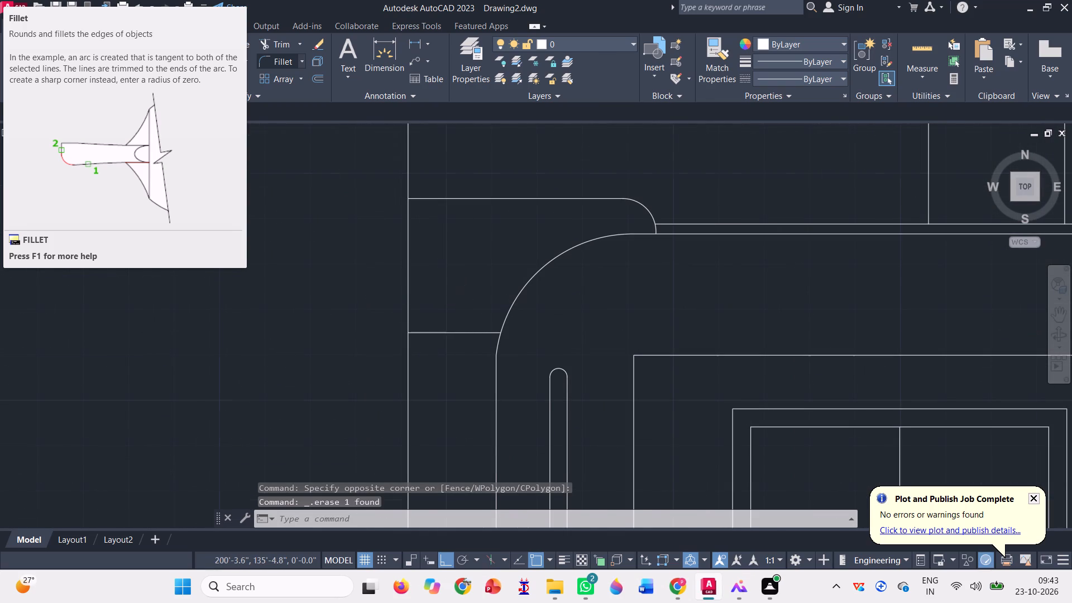
scroll(463, 288, down, 1)
scroll(382, 274, down, 2)
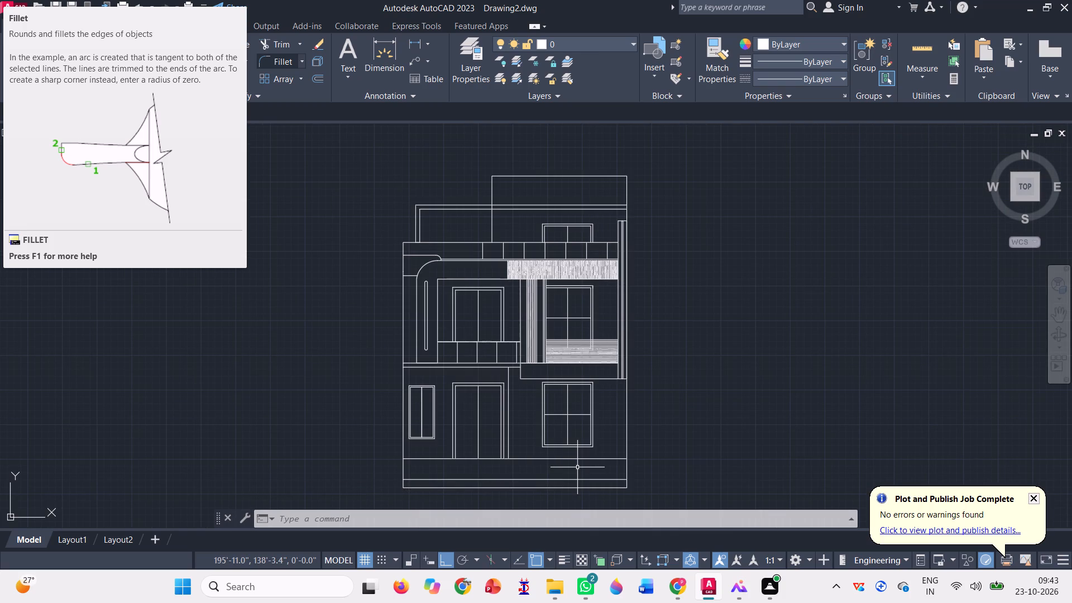
key(l)
key(Return)
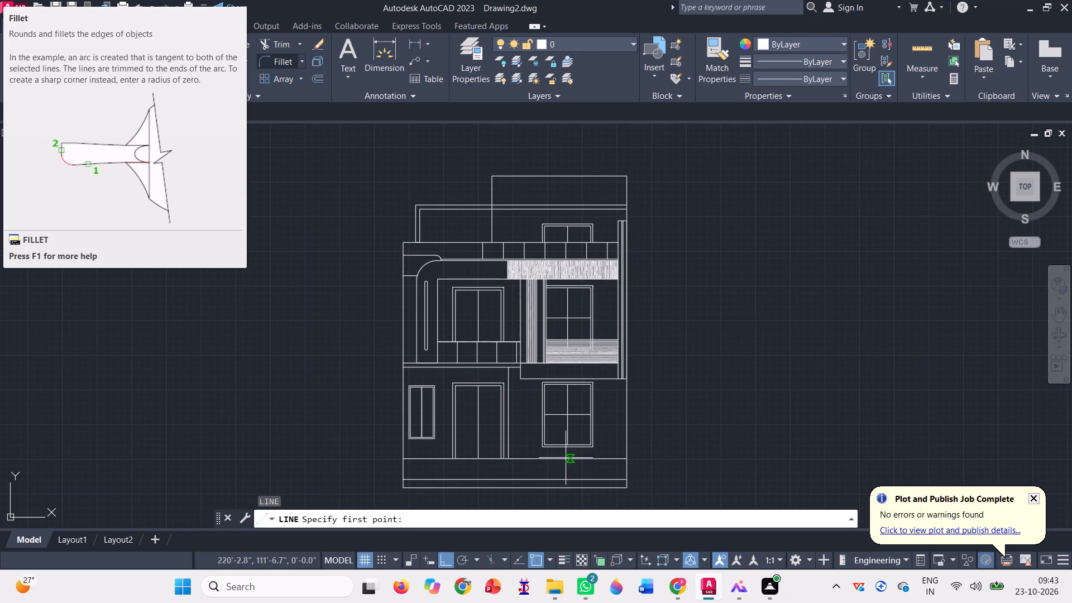
scroll(566, 458, up, 3)
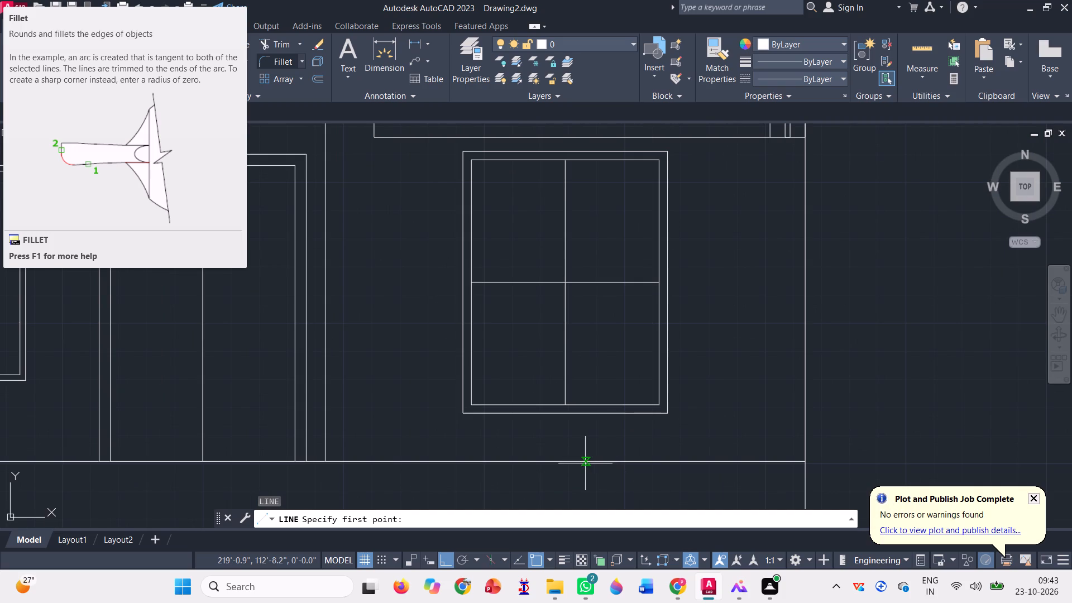
click(584, 460)
scroll(577, 473, down, 1)
scroll(591, 256, up, 1)
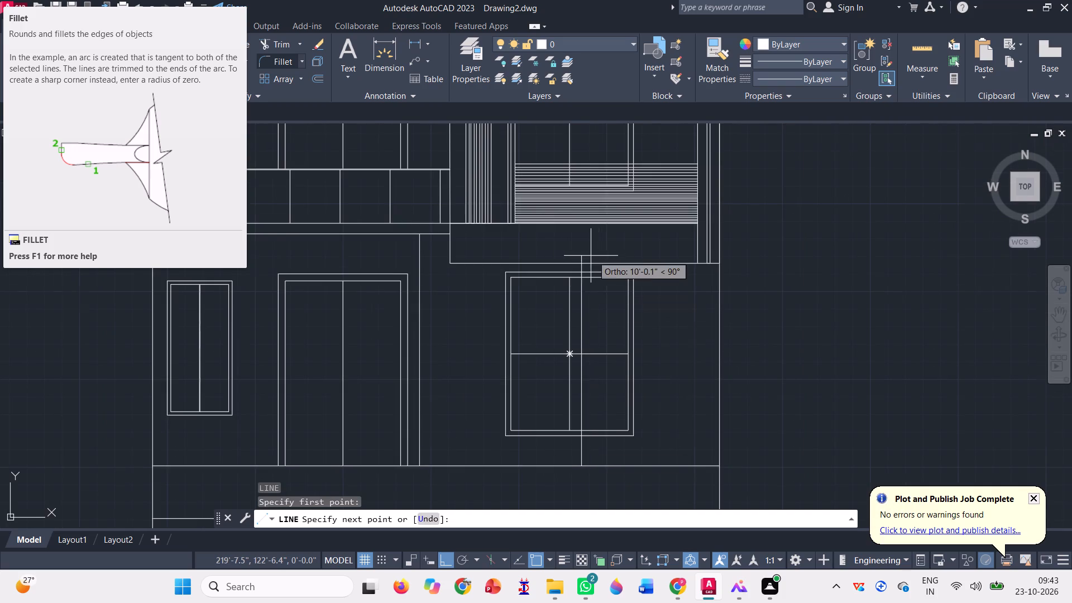
scroll(591, 256, up, 1)
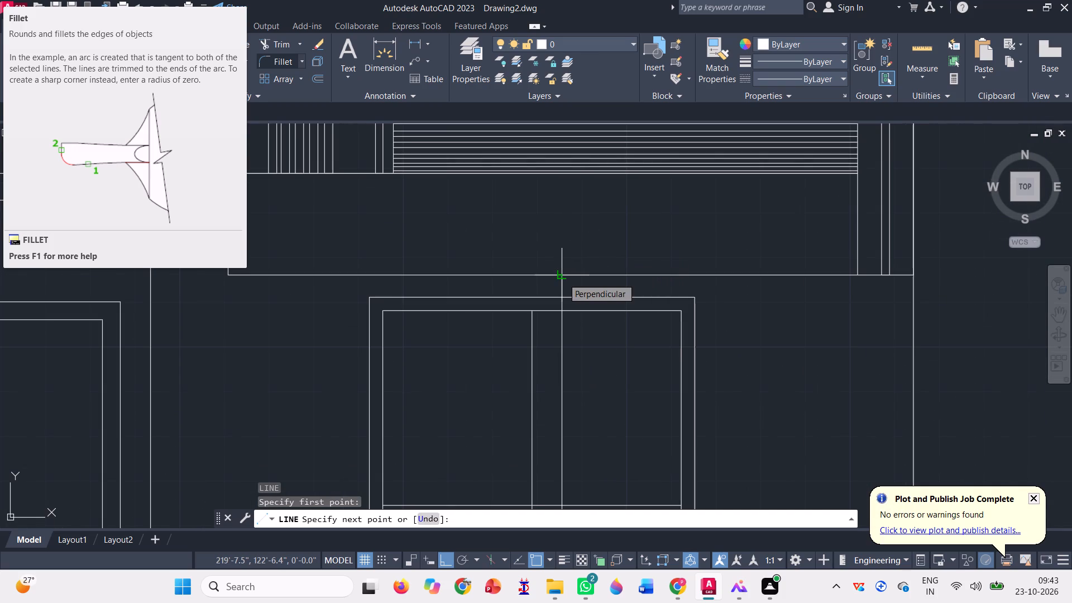
click(563, 277)
key(space)
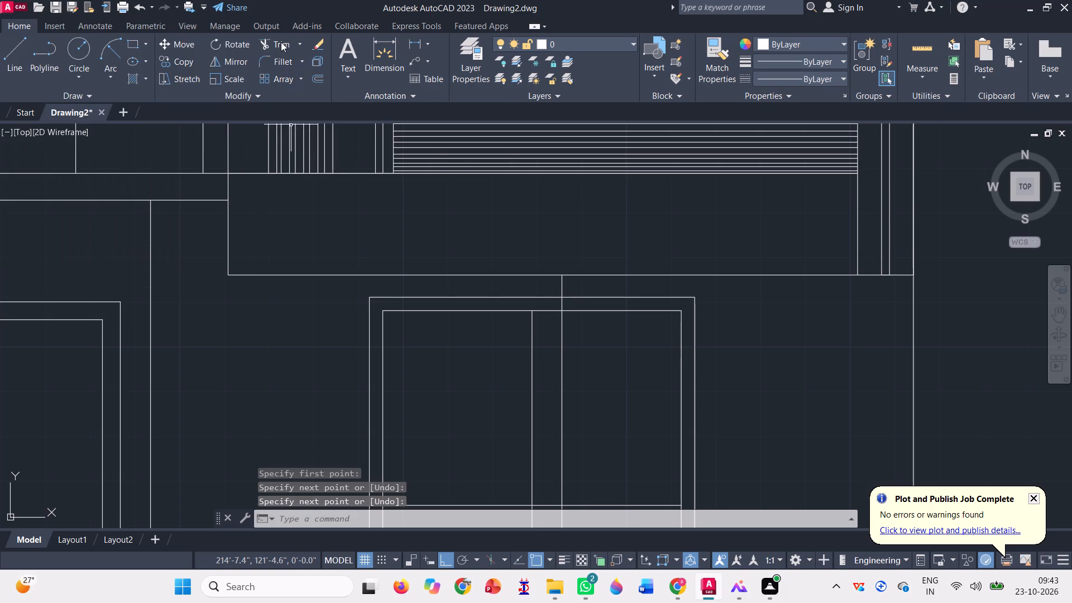
Trim the new vertical line out of the ground-floor window and its frame, keeping only the short pieces above and below.
click(281, 42)
scroll(556, 318, up, 4)
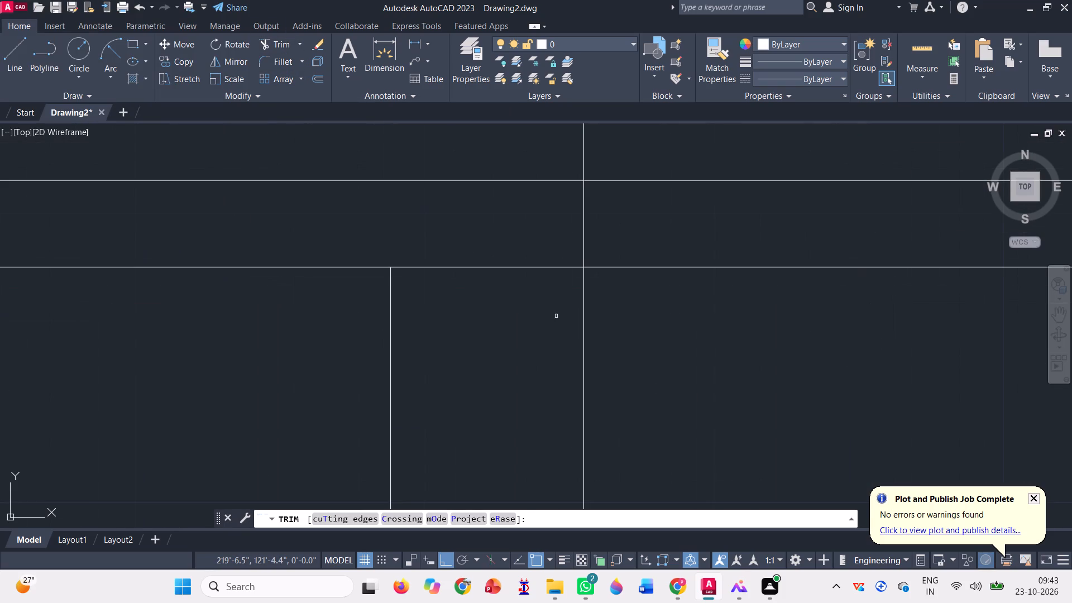
click(591, 225)
click(565, 222)
scroll(550, 231, down, 2)
click(549, 304)
click(639, 336)
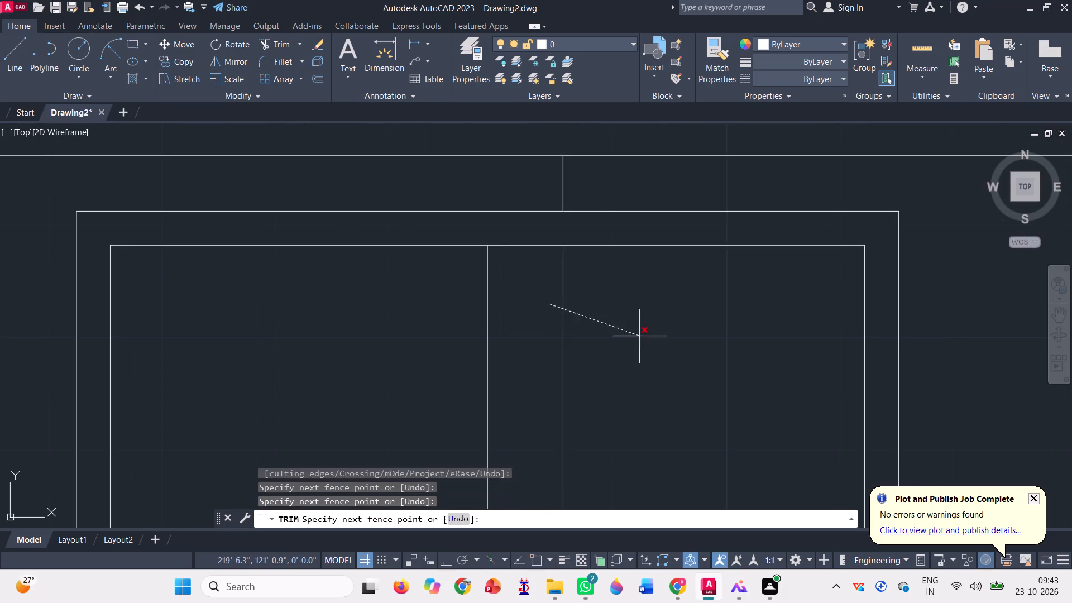
scroll(500, 260, down, 4)
scroll(523, 396, up, 3)
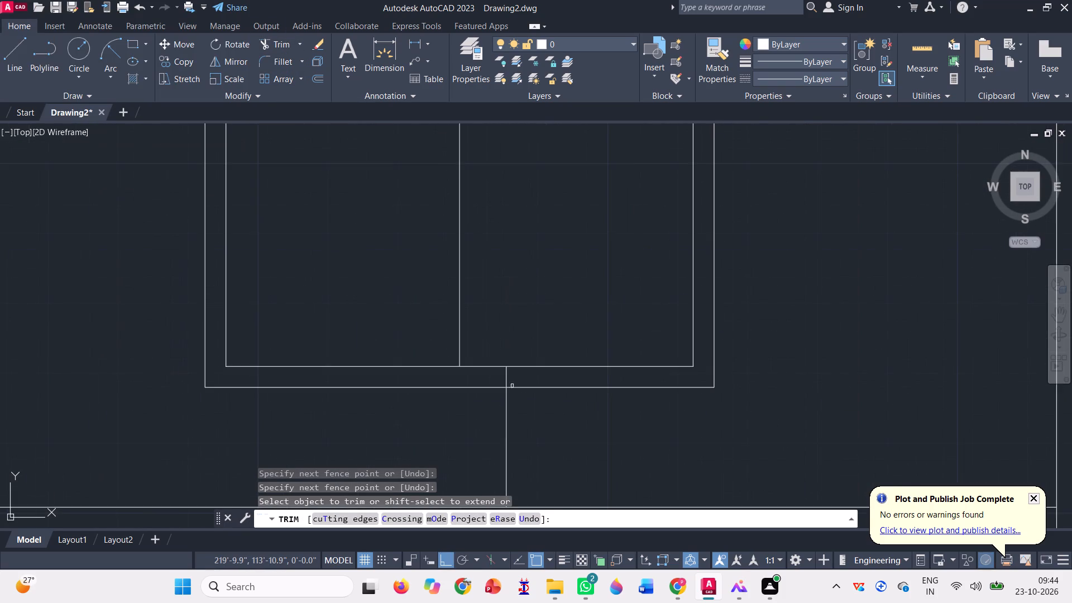
scroll(511, 385, up, 3)
click(489, 370)
click(417, 355)
scroll(489, 387, down, 5)
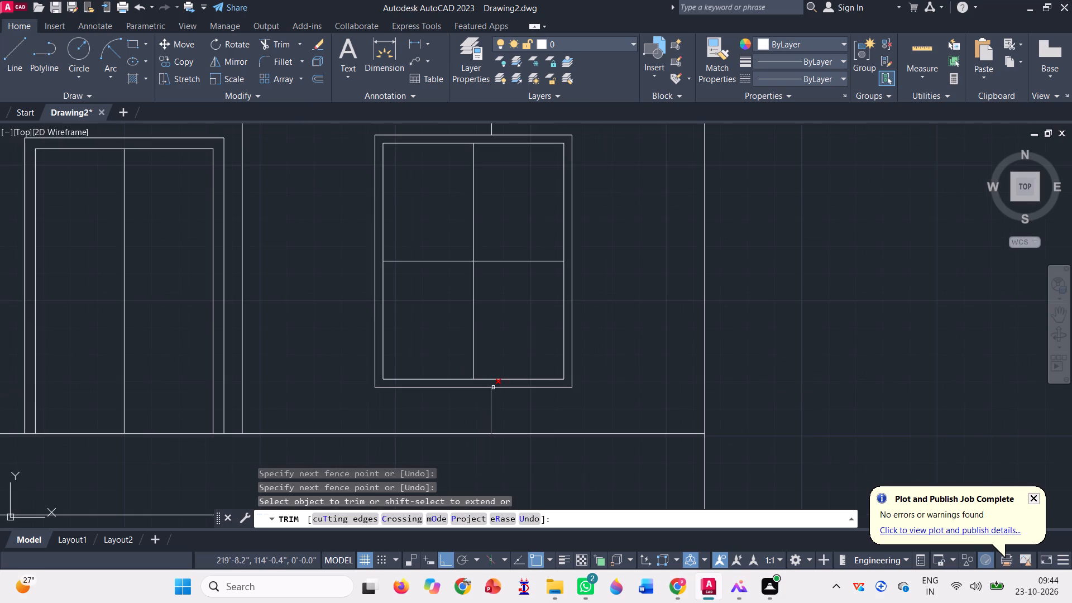
scroll(480, 410, down, 1)
key(Escape)
scroll(456, 433, down, 1)
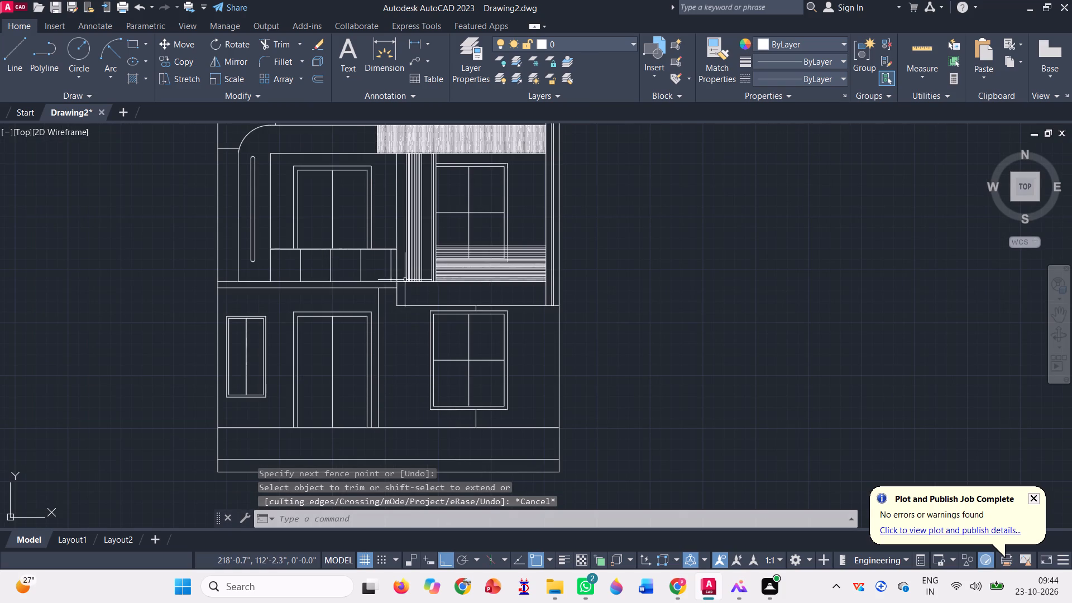
Apply a gradient fill with both colours set to 8 to the L-shaped roof band and its continuation across the rooftop block.
click(145, 77)
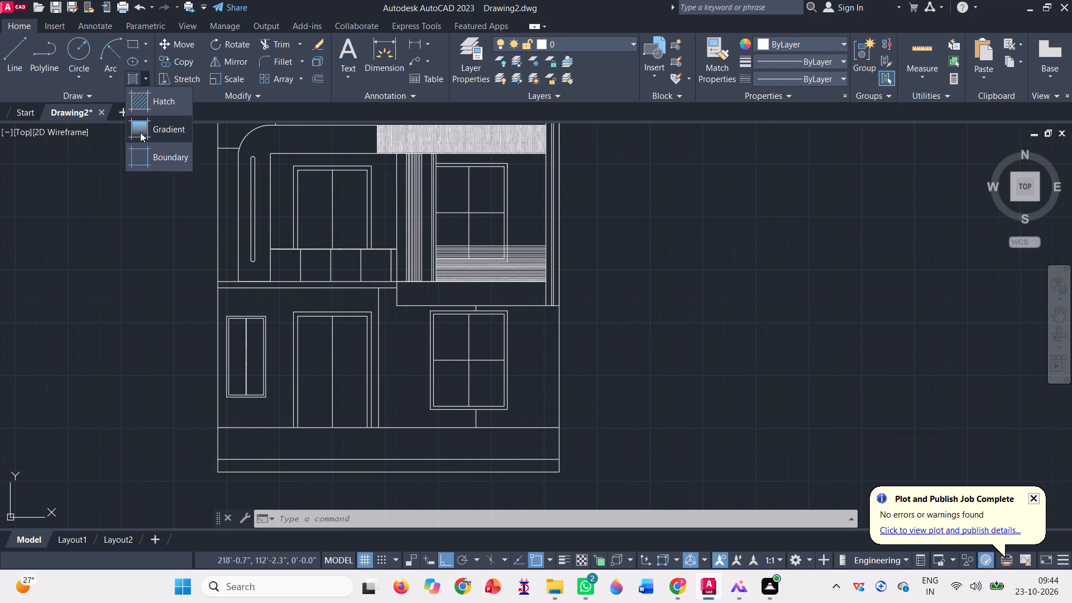
click(140, 132)
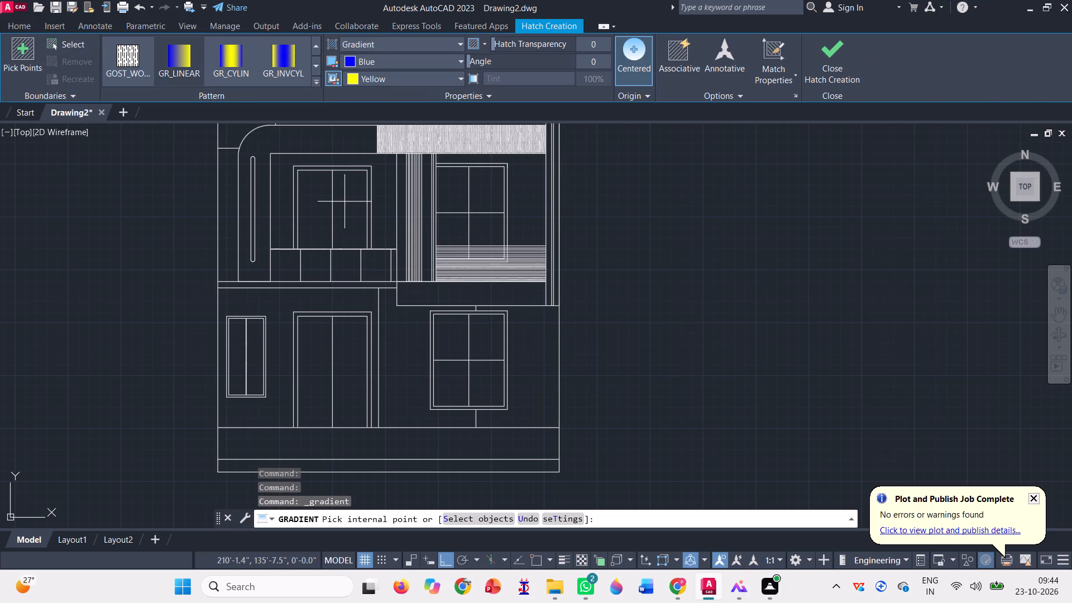
click(391, 63)
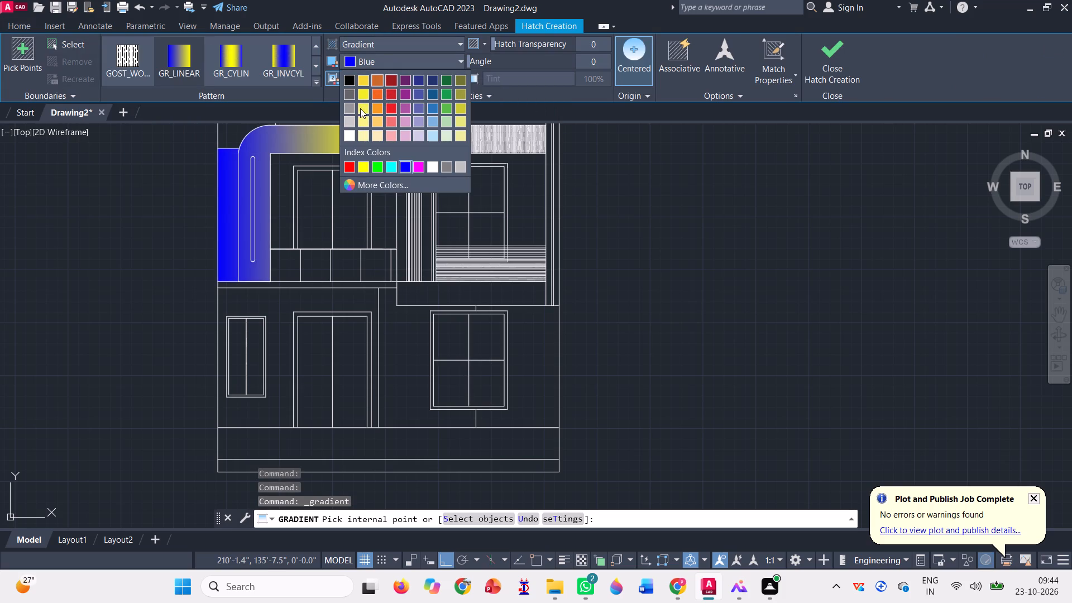
click(459, 60)
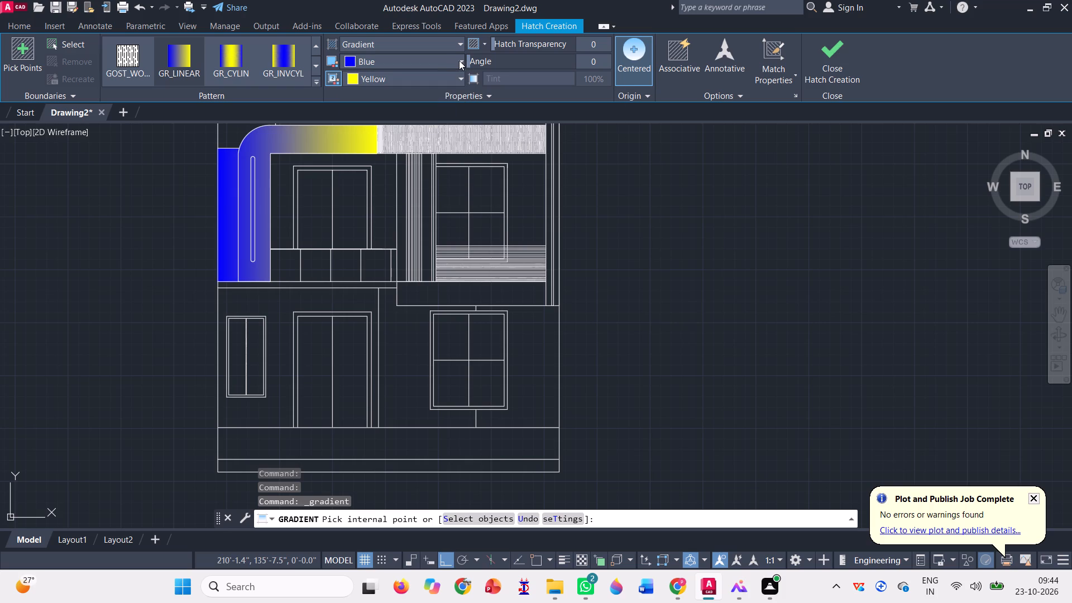
click(461, 60)
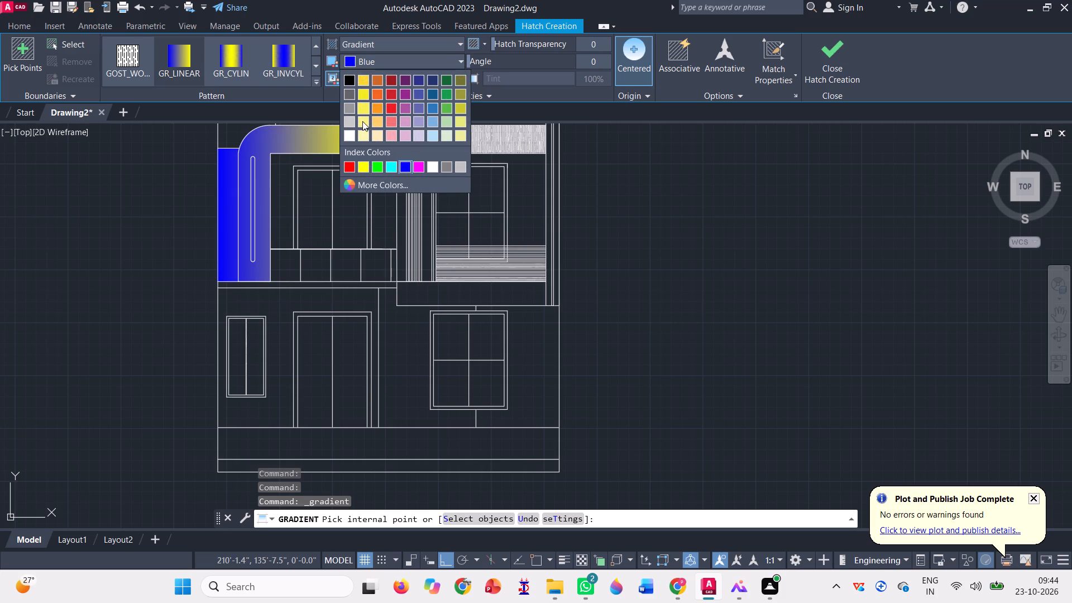
click(444, 162)
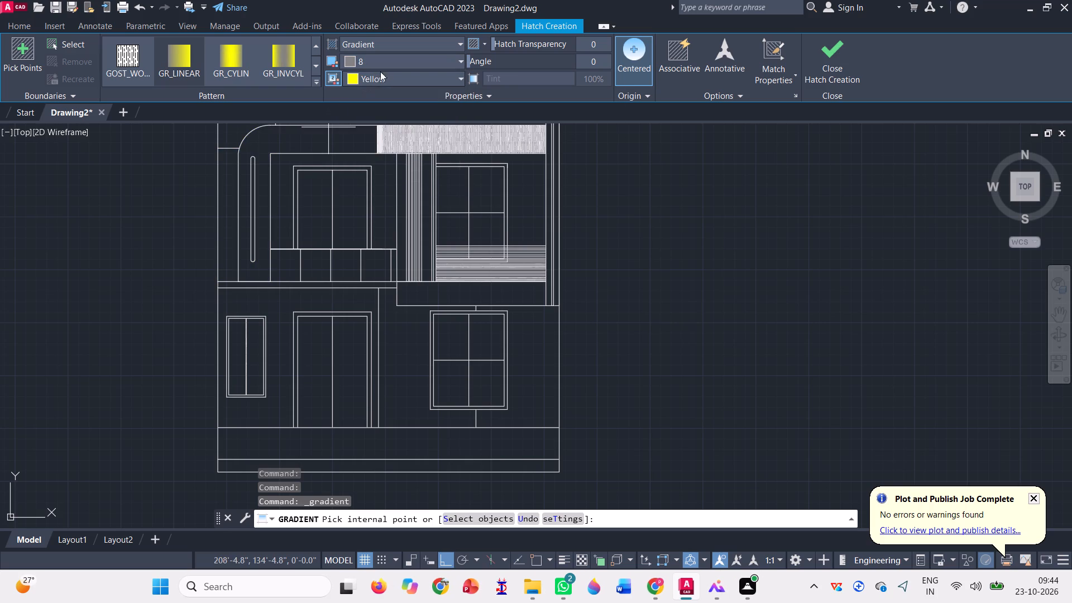
click(394, 78)
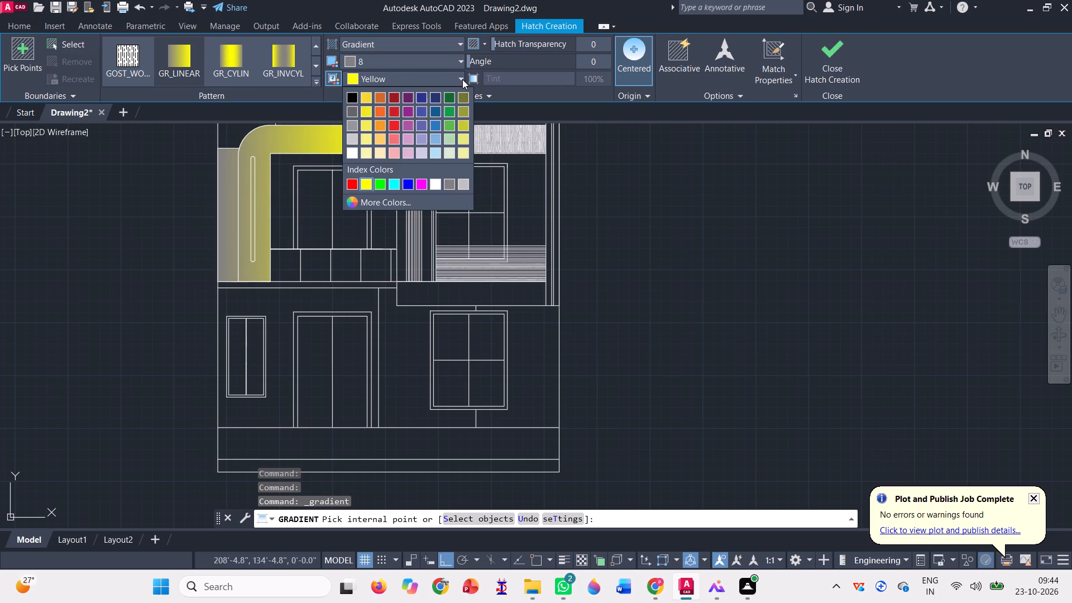
click(462, 79)
click(456, 77)
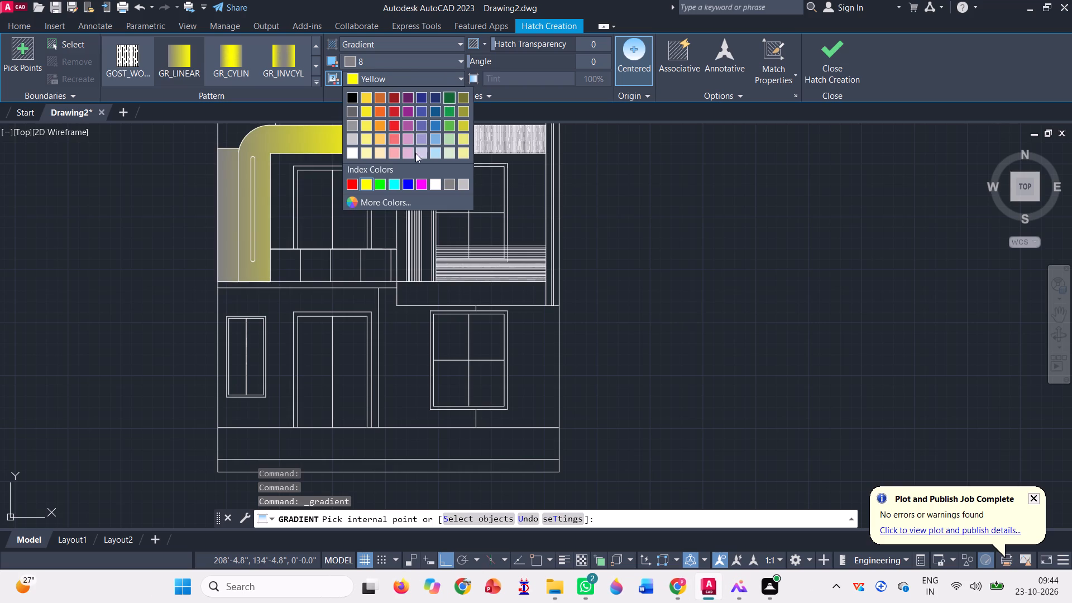
click(447, 186)
scroll(687, 318, down, 1)
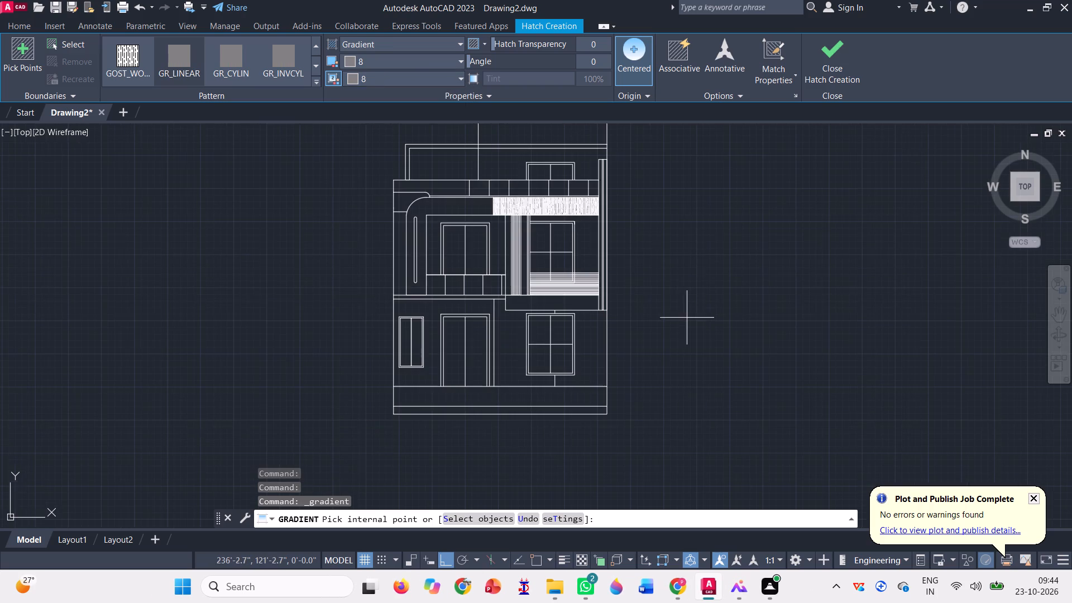
scroll(643, 296, down, 1)
scroll(541, 198, up, 2)
click(454, 209)
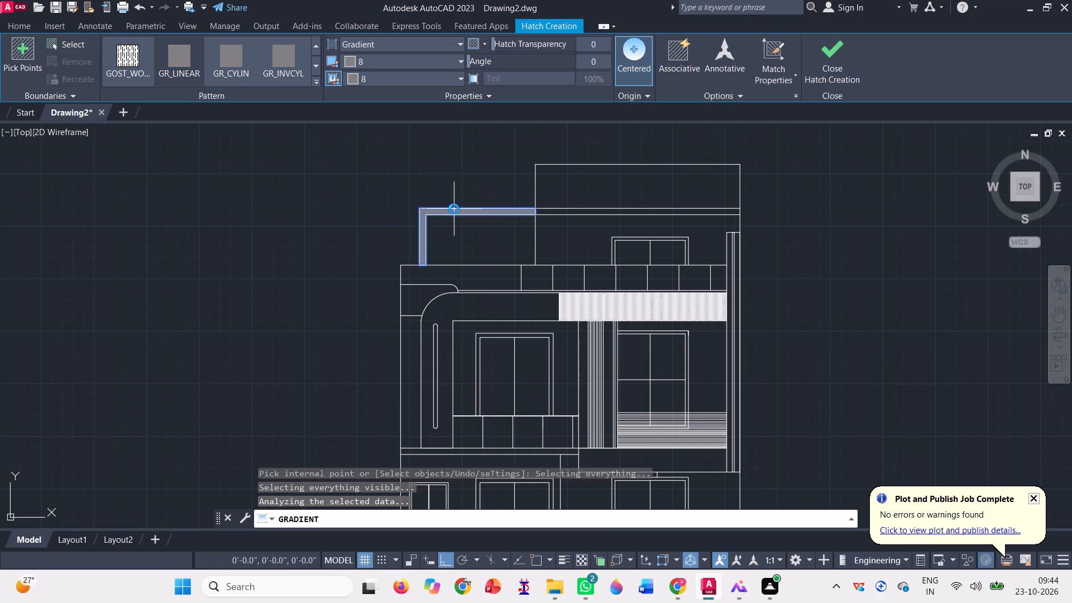
scroll(582, 216, up, 3)
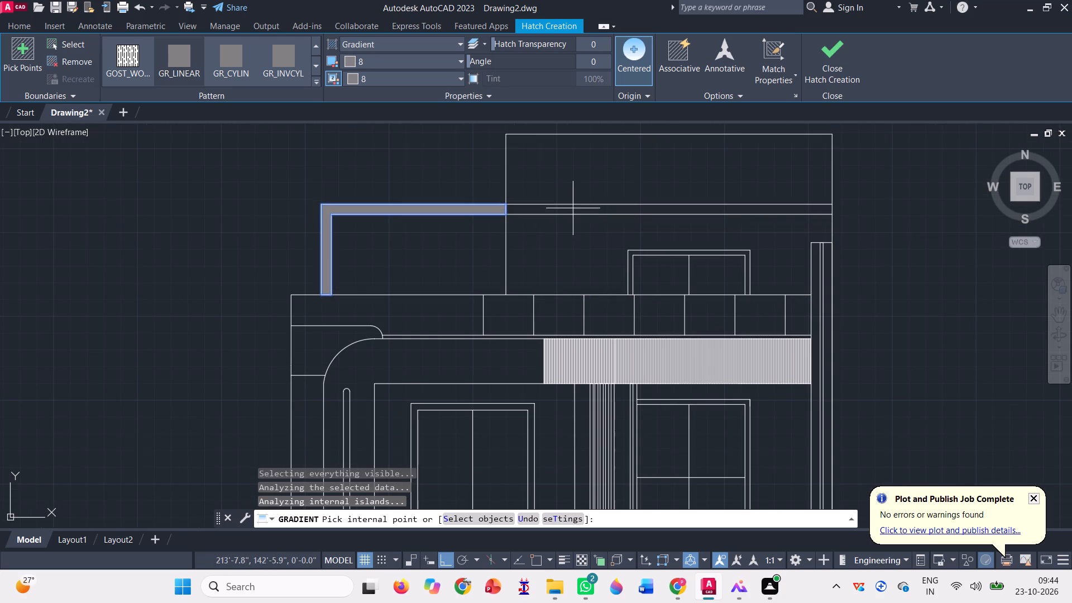
click(572, 207)
scroll(420, 199, down, 2)
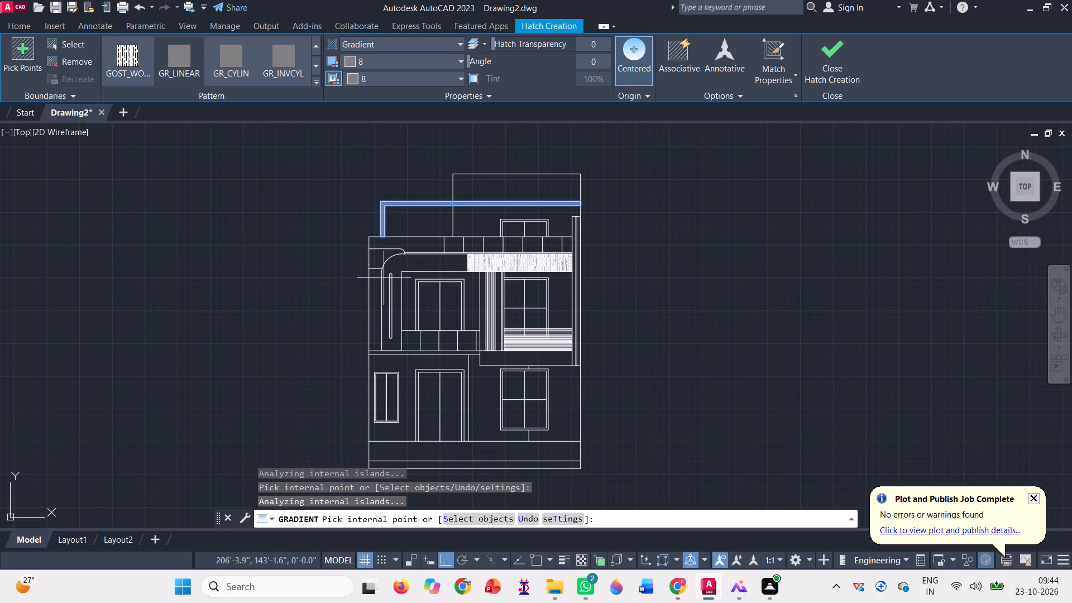
Add the thin horizontal strip between the roof railing and the curved frame to the colour 8 gradient fill and finish it.
scroll(444, 257, up, 7)
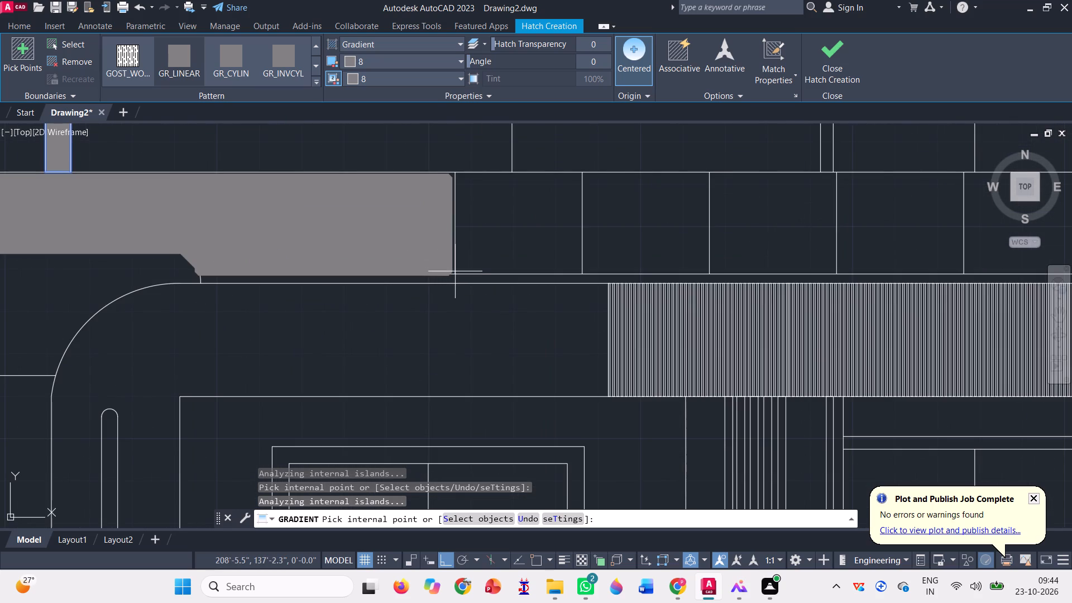
scroll(460, 277, up, 3)
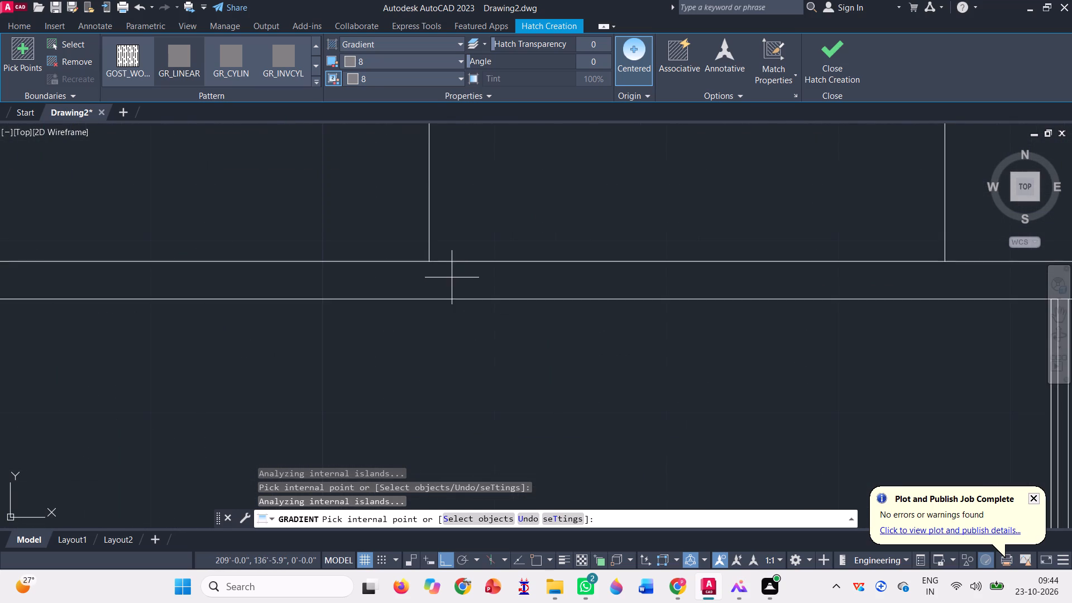
click(451, 277)
scroll(424, 284, down, 9)
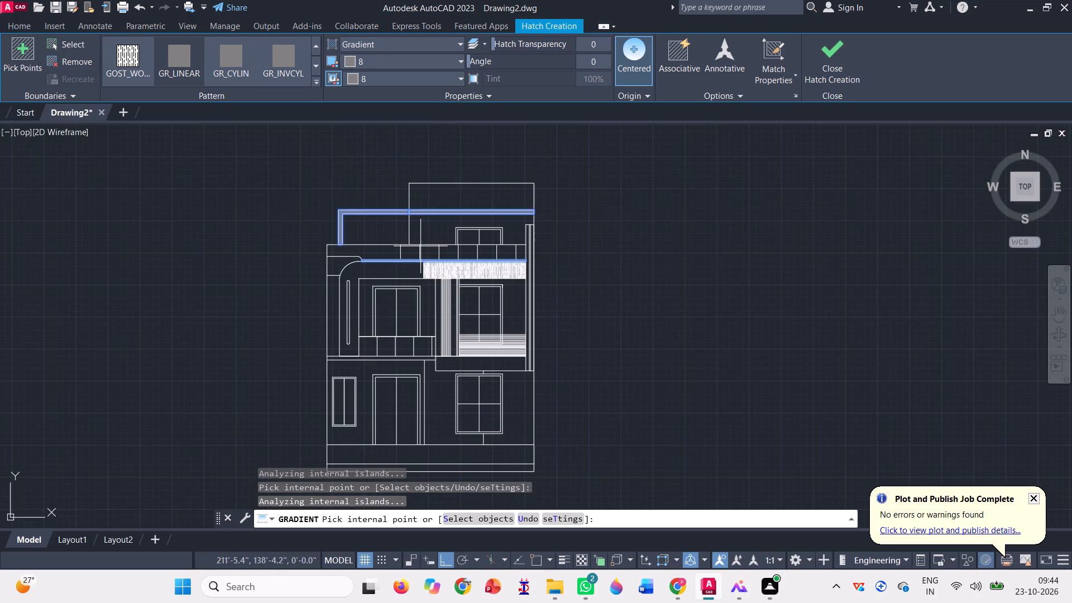
scroll(390, 276, up, 3)
scroll(420, 240, down, 1)
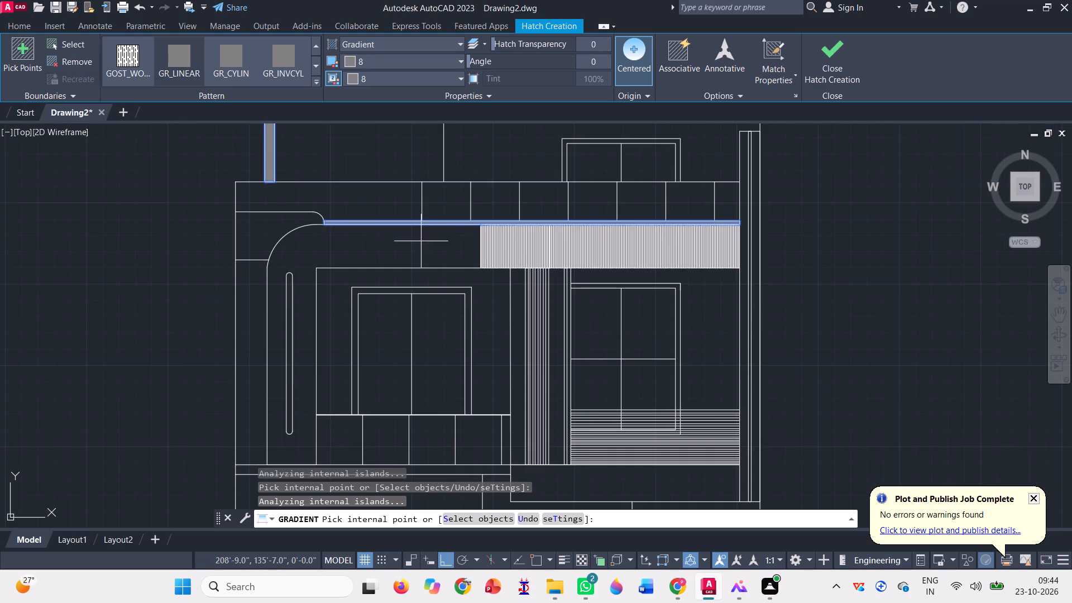
scroll(379, 223, down, 1)
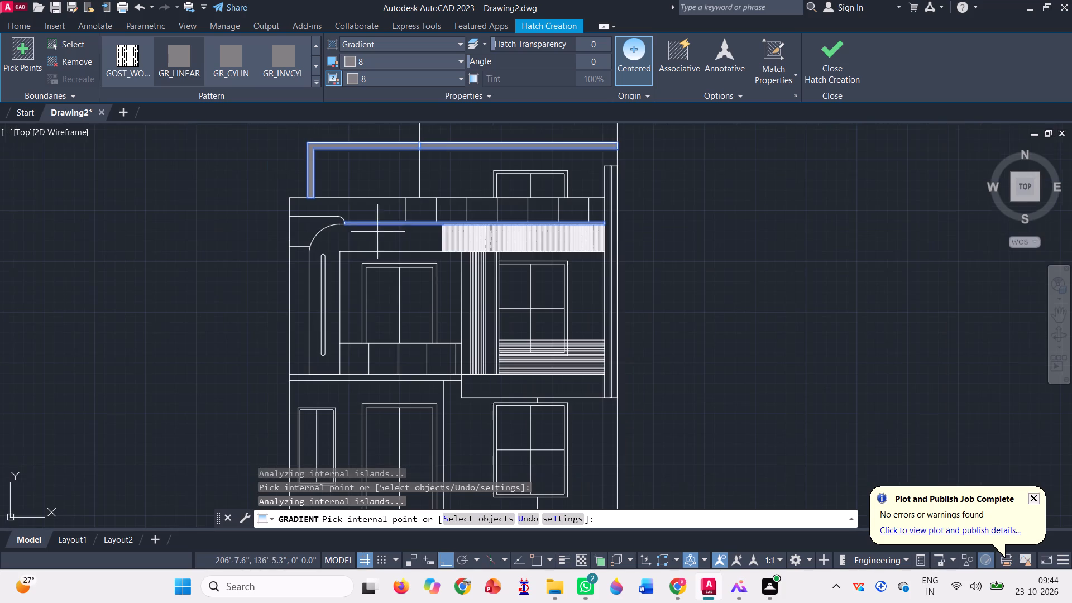
scroll(399, 372, up, 2)
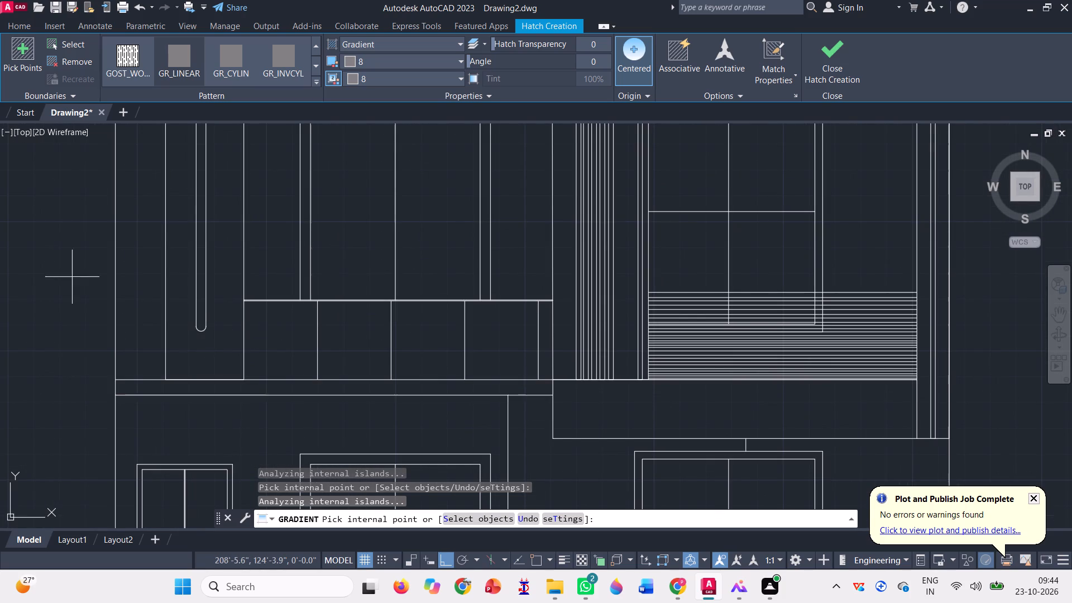
click(836, 46)
Fill the thin top rail of the first-floor balcony railing with the colour 8 gradient.
scroll(529, 152, down, 1)
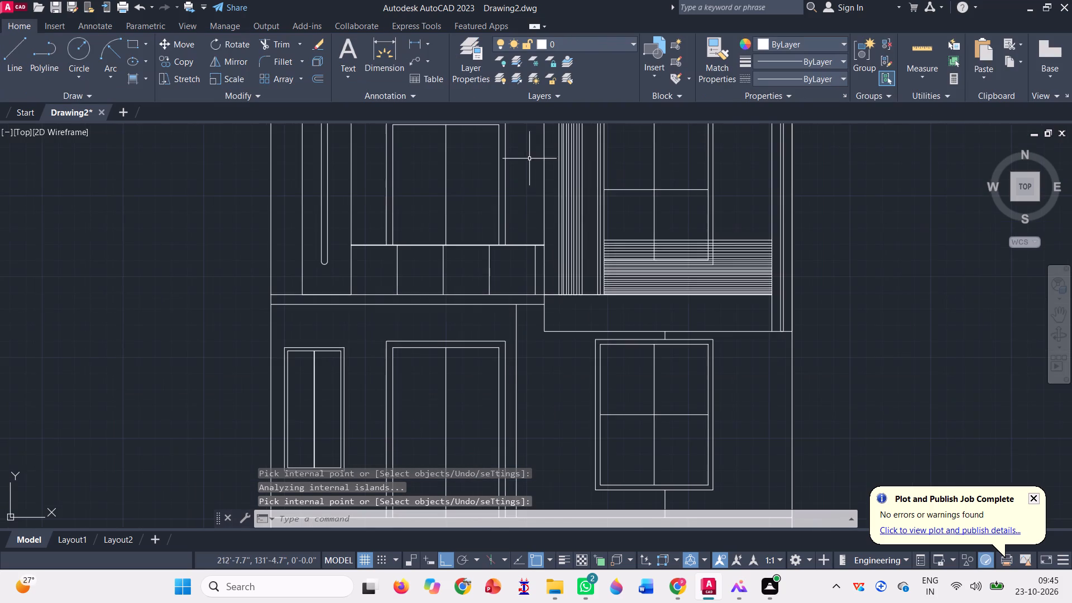
scroll(477, 221, down, 1)
scroll(372, 178, down, 1)
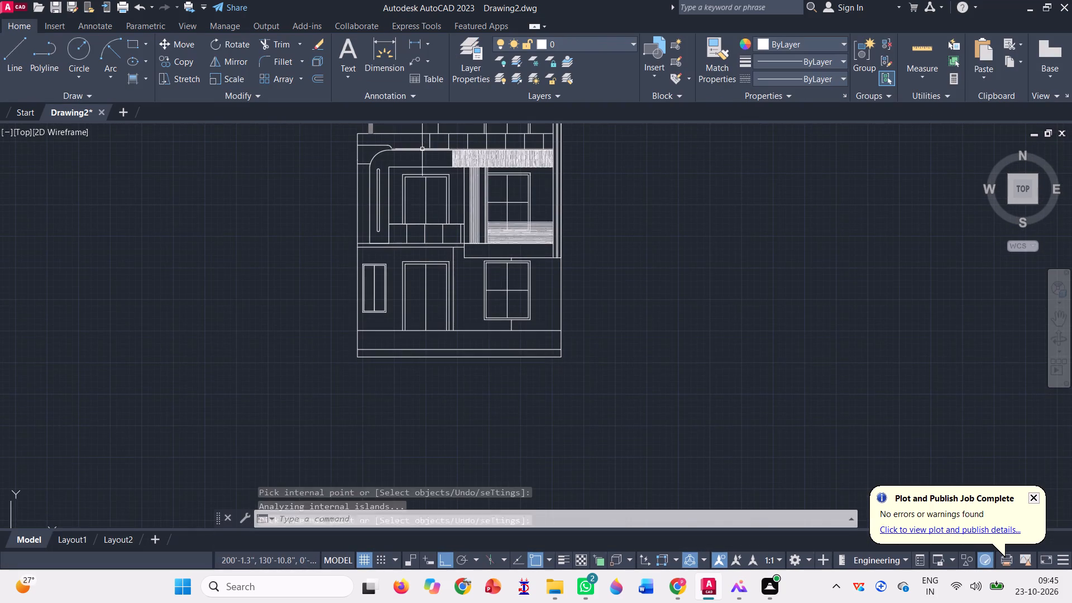
scroll(438, 209, down, 1)
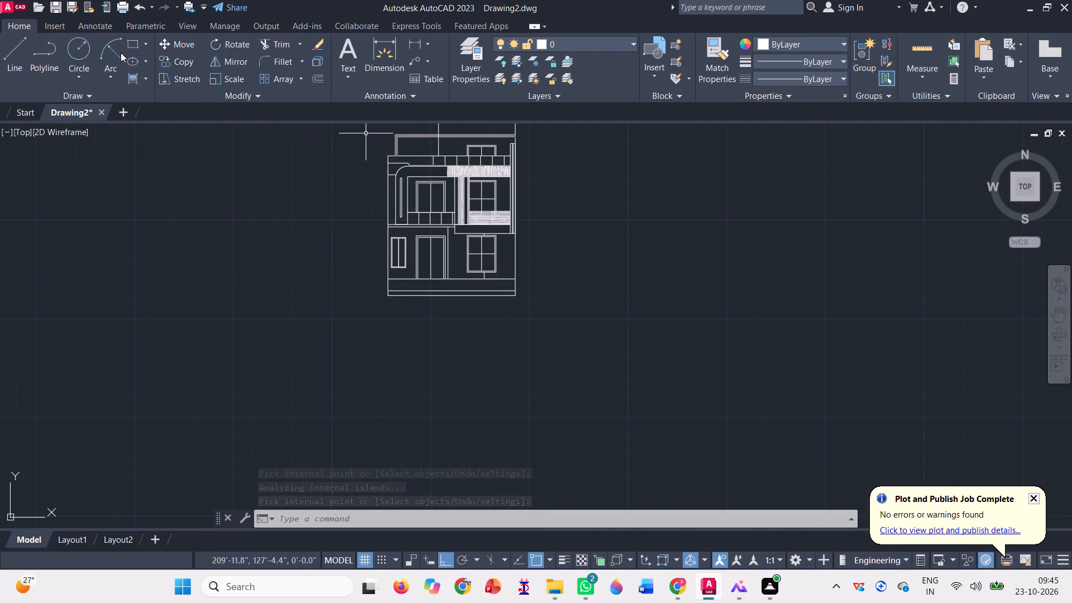
click(20, 48)
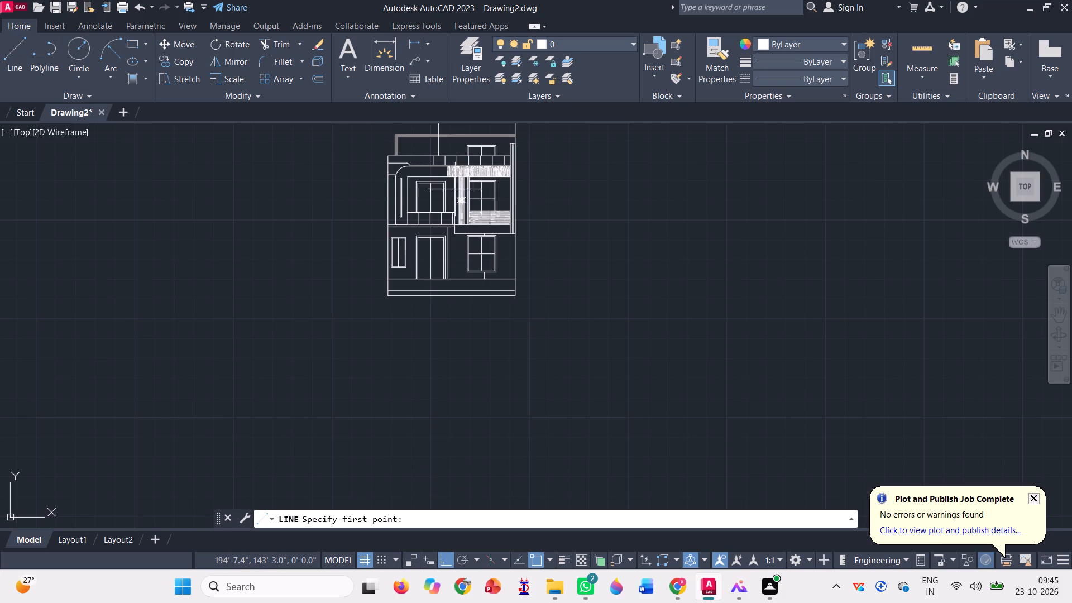
scroll(423, 198, up, 3)
scroll(371, 236, up, 2)
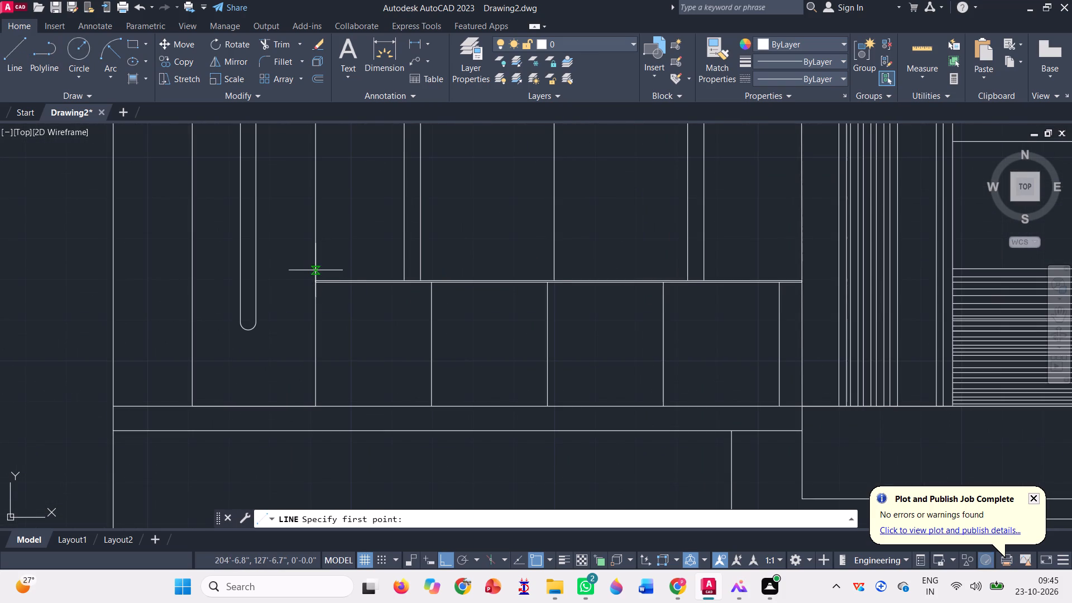
click(130, 78)
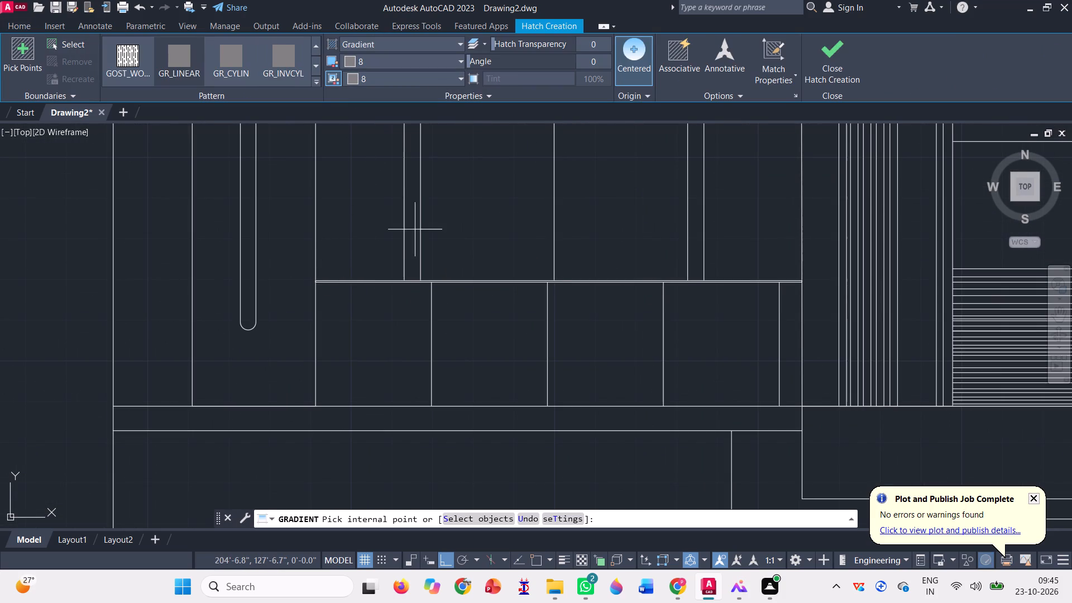
scroll(398, 281, up, 7)
click(401, 264)
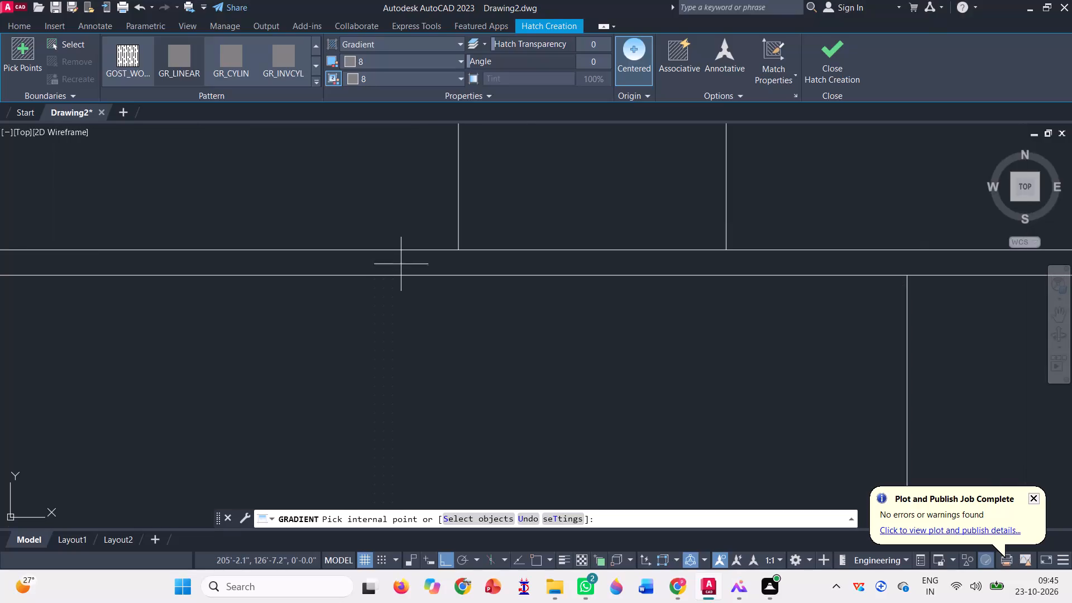
scroll(314, 285, down, 15)
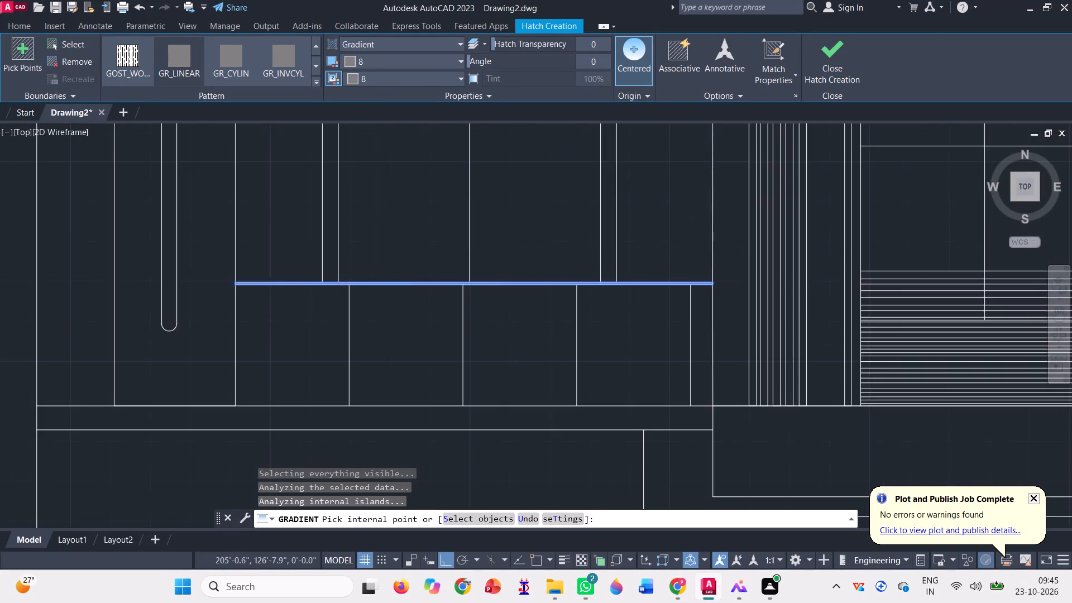
scroll(313, 282, down, 1)
click(831, 57)
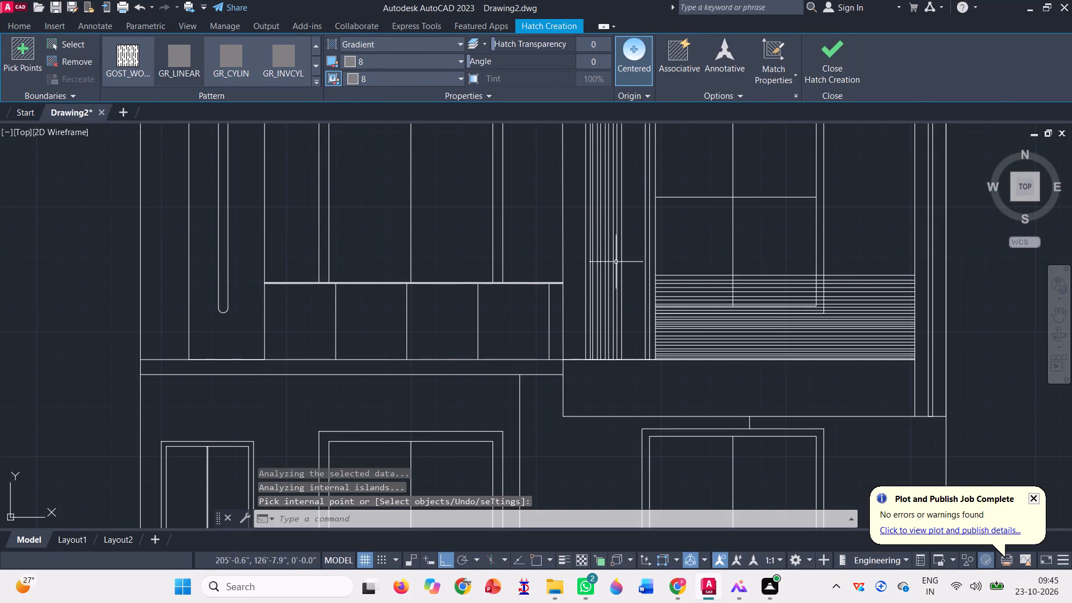
Set both gradient colours to 9 and fill the rooftop block's wall above and below the grey roof band.
scroll(394, 374, down, 3)
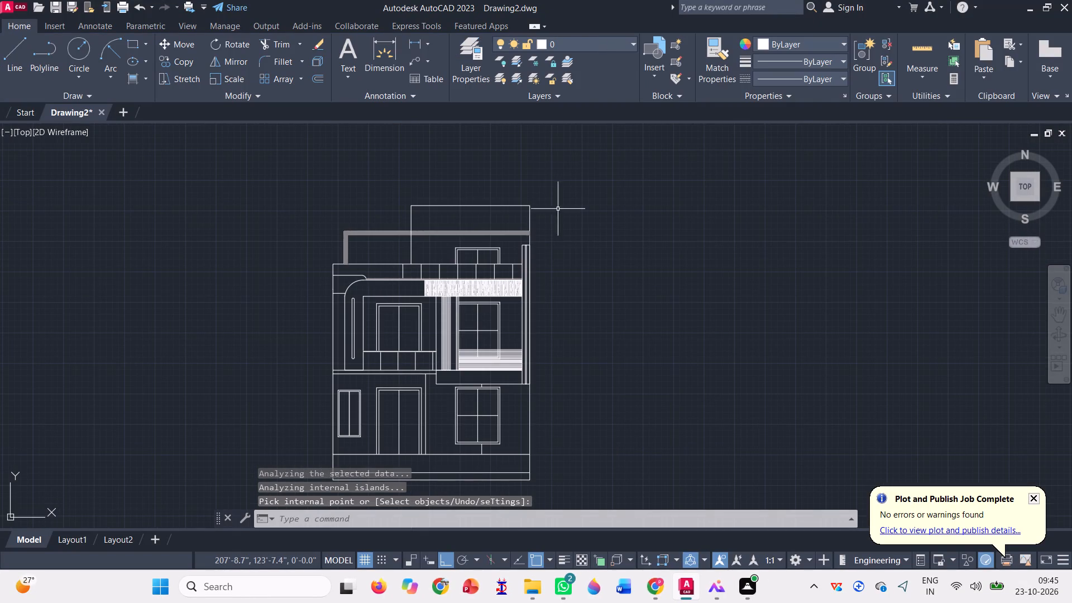
click(130, 76)
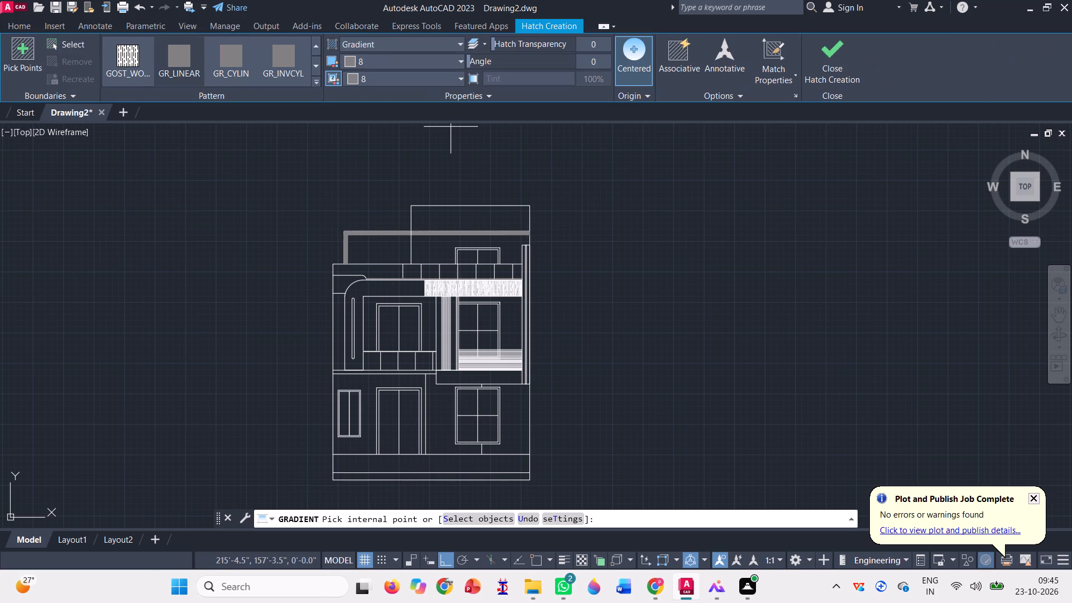
click(452, 61)
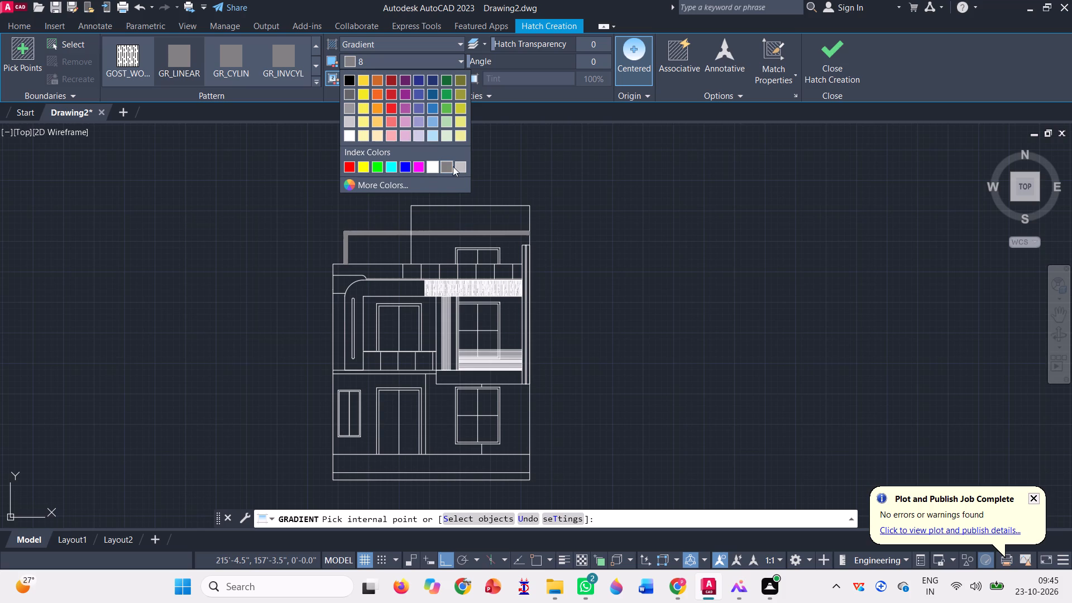
click(462, 166)
click(418, 82)
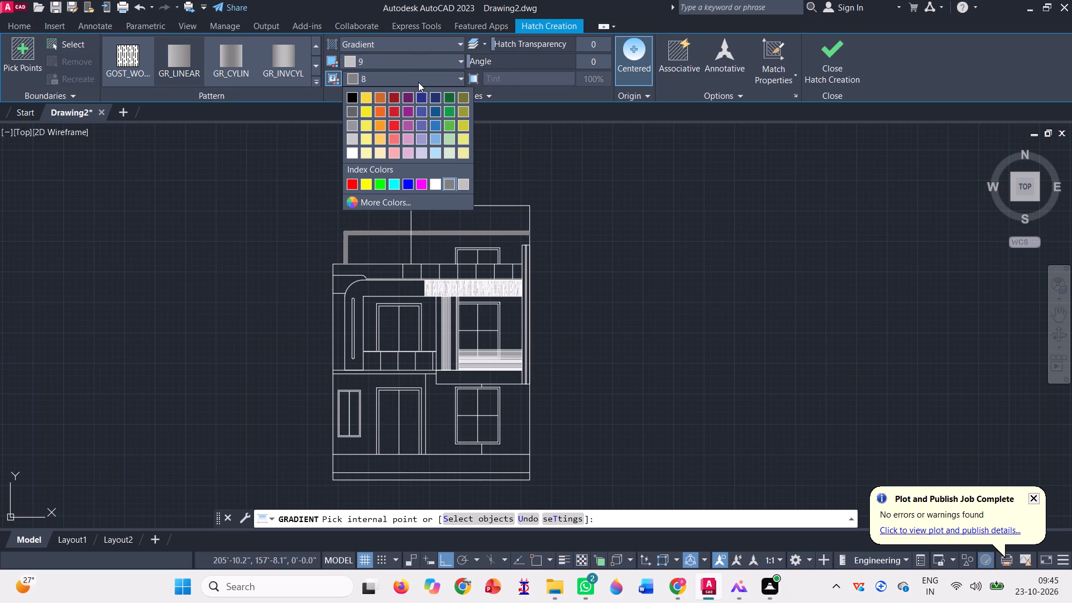
click(464, 185)
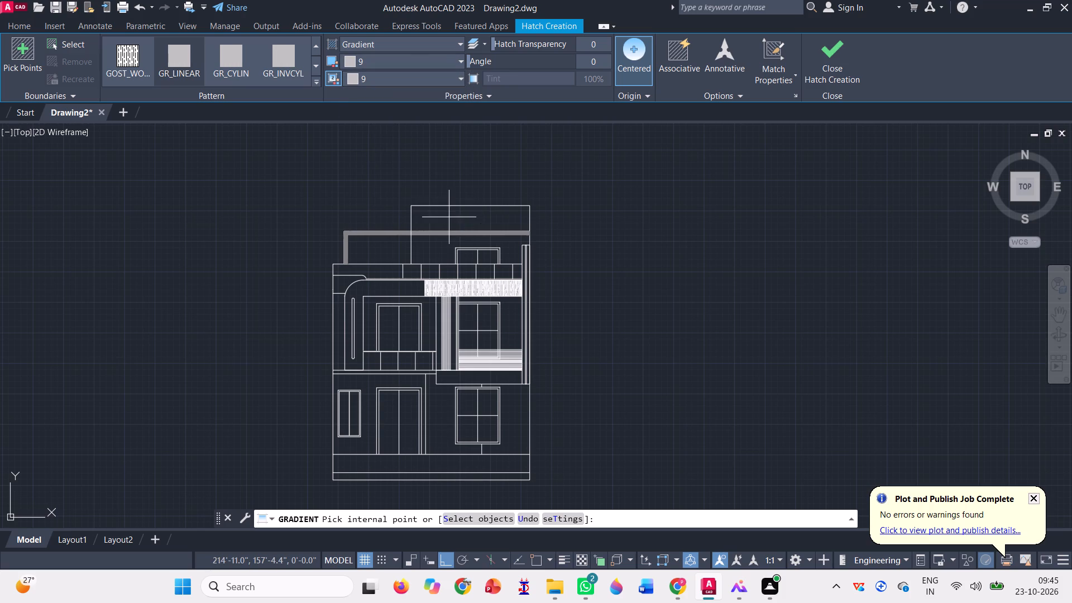
click(447, 218)
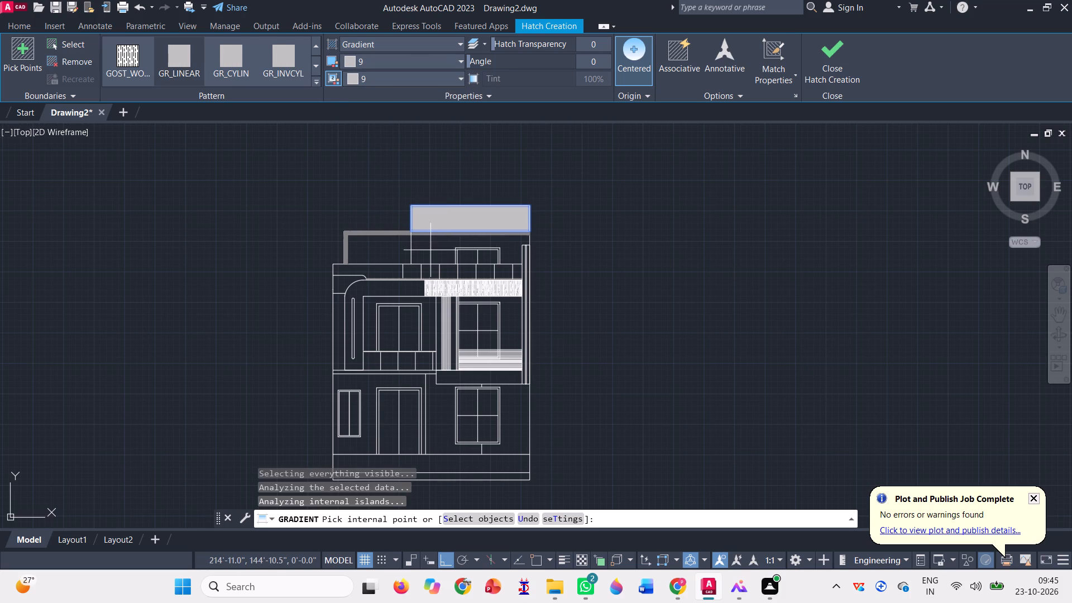
click(428, 246)
scroll(439, 180, down, 1)
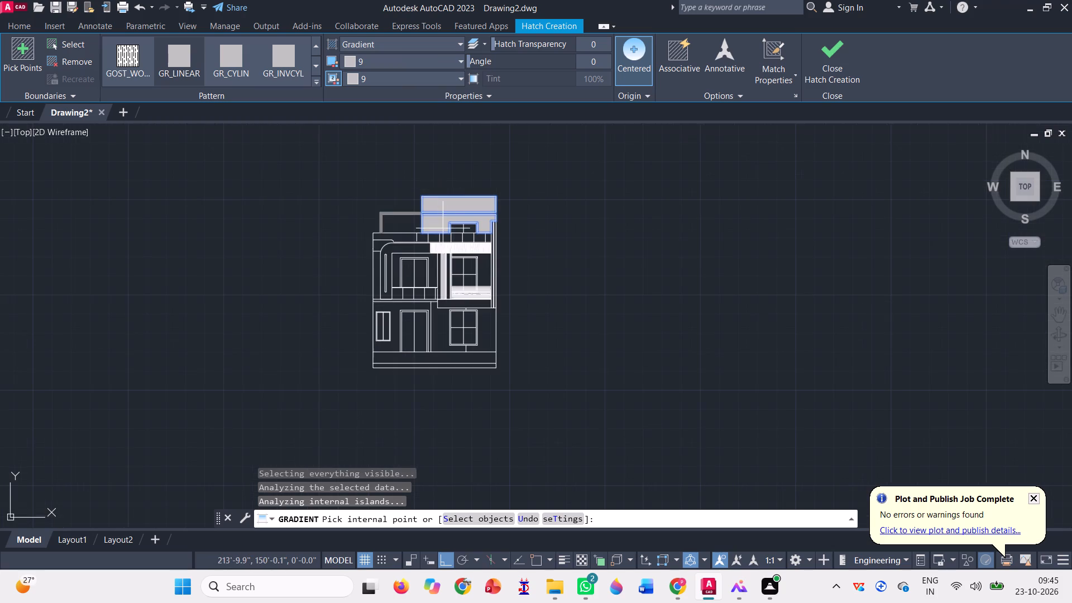
Add the wall areas around the two first-floor windows to the colour 9 gradient fill.
scroll(464, 250, up, 2)
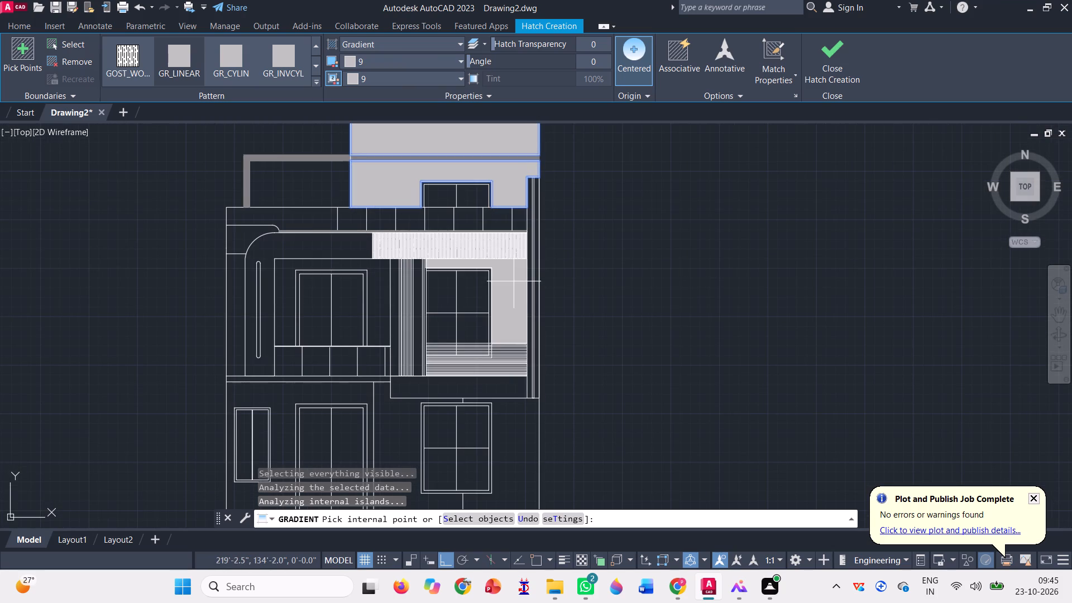
click(514, 280)
scroll(288, 288, up, 3)
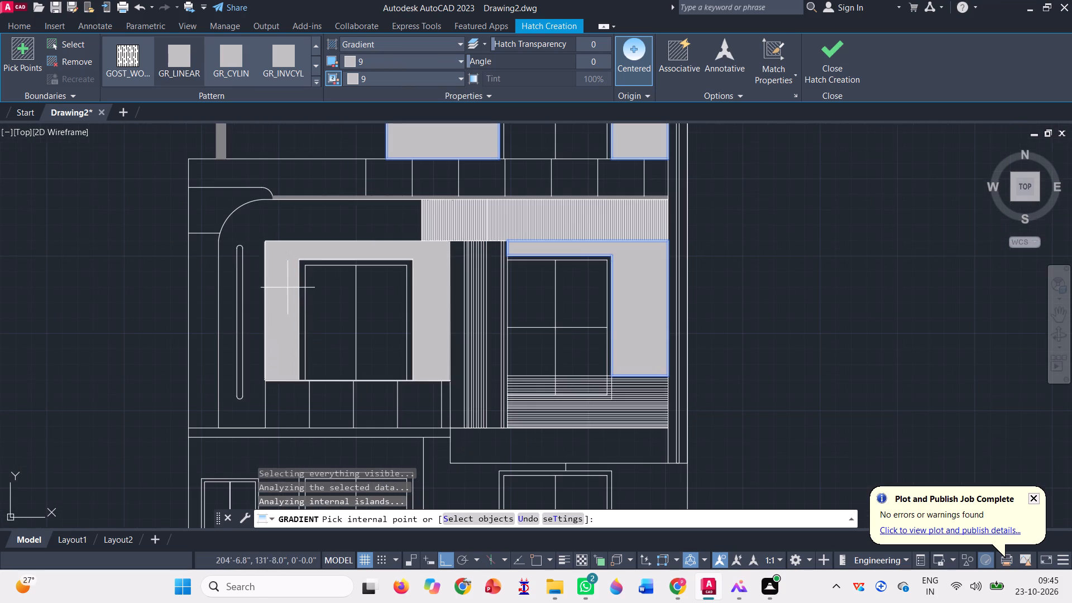
click(283, 283)
Fill the solid parapet beside the roof railing, the first-floor outer wall strip and the rounded vertical slot with the colour 9 gradient.
scroll(351, 266, down, 1)
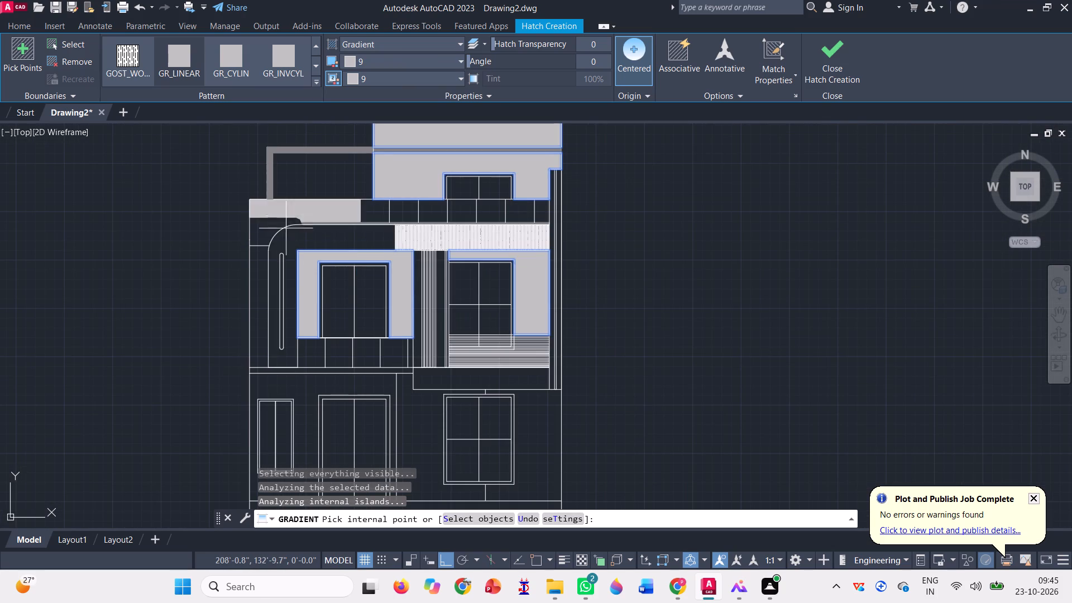
scroll(313, 223, up, 1)
click(323, 211)
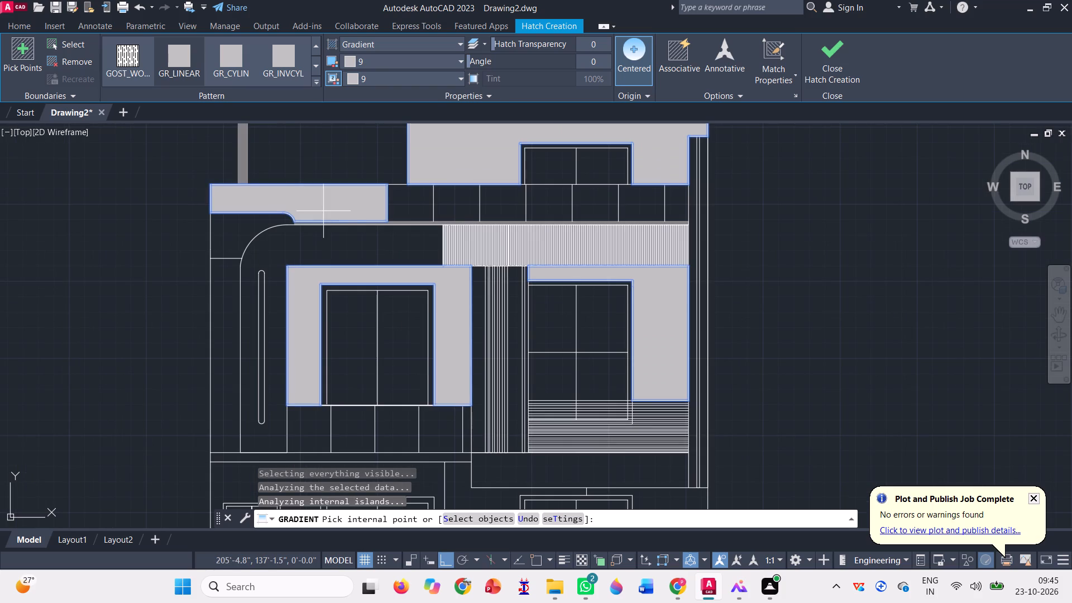
scroll(336, 207, up, 3)
scroll(336, 206, down, 2)
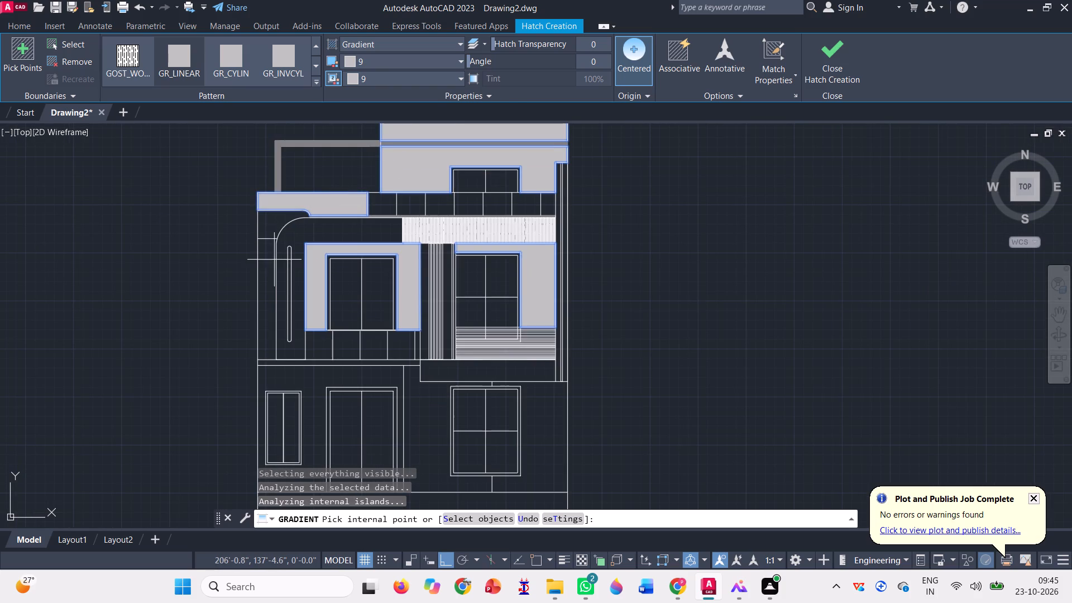
click(270, 269)
scroll(283, 277, up, 1)
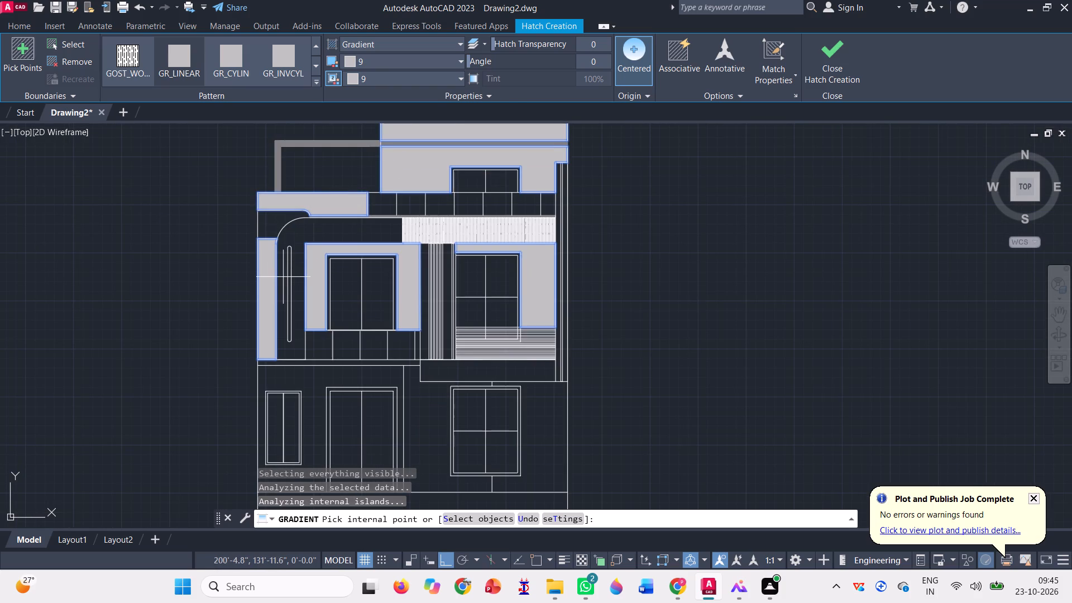
scroll(283, 276, up, 4)
click(296, 279)
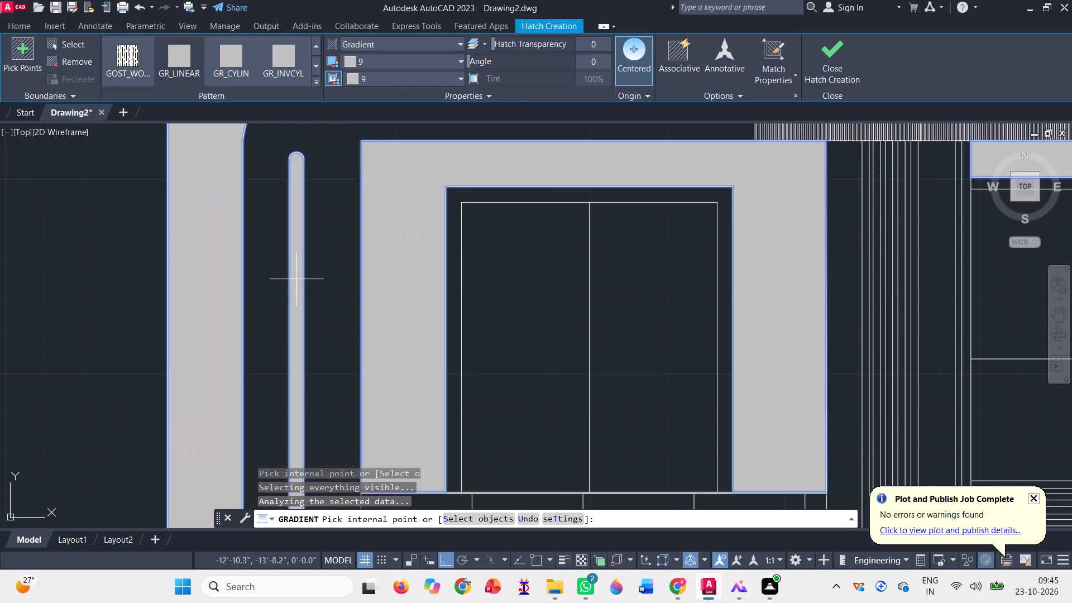
scroll(296, 270, down, 3)
scroll(321, 222, down, 4)
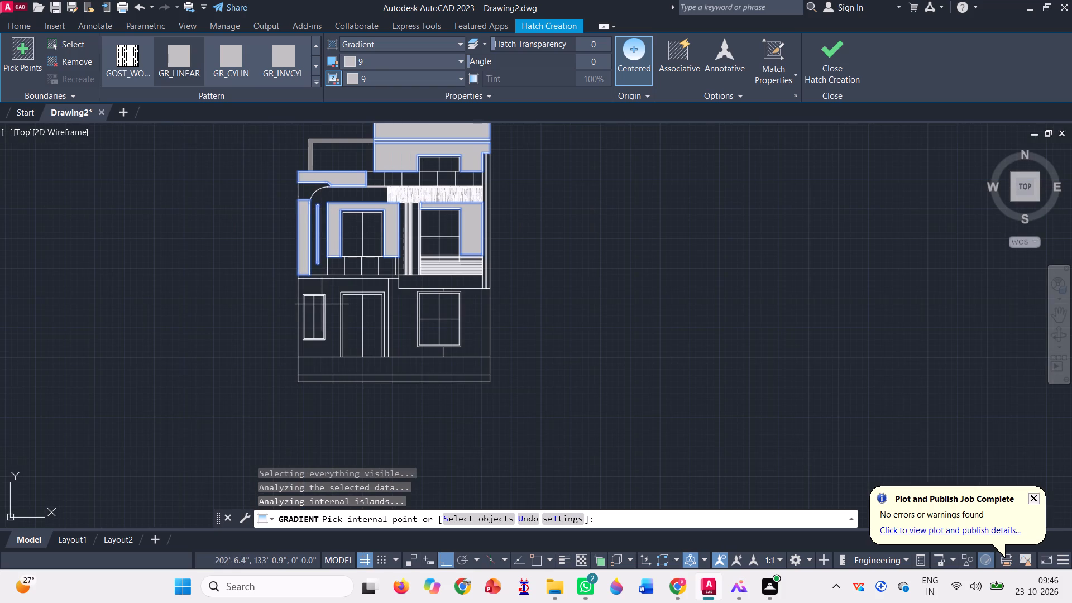
Fill the ground-floor wall around the door and narrow window plus both plinth bands with the colour 9 gradient, and finish the fill.
scroll(323, 304, up, 2)
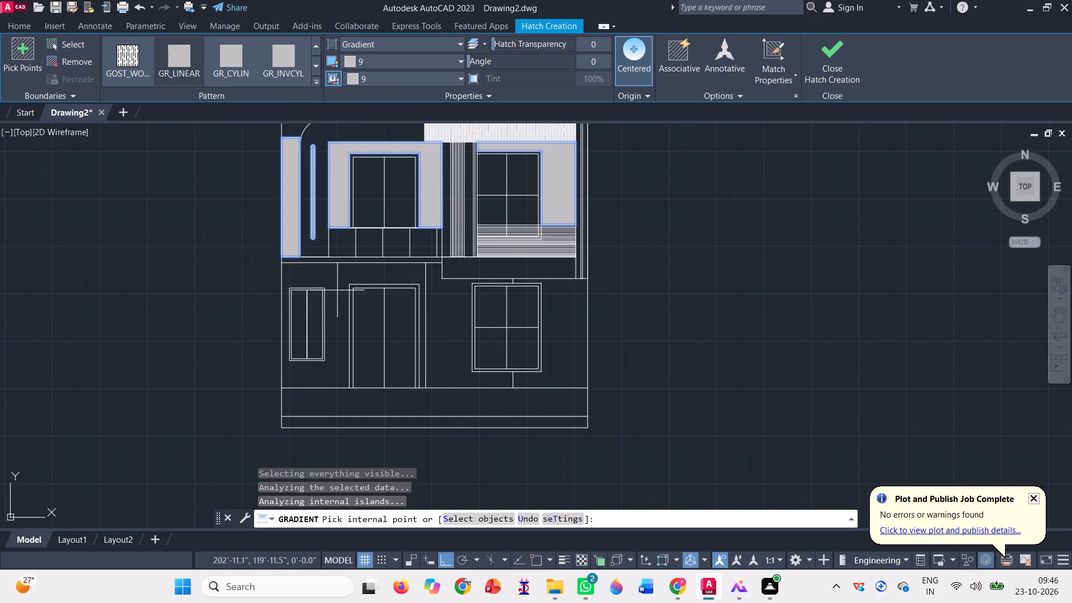
click(337, 286)
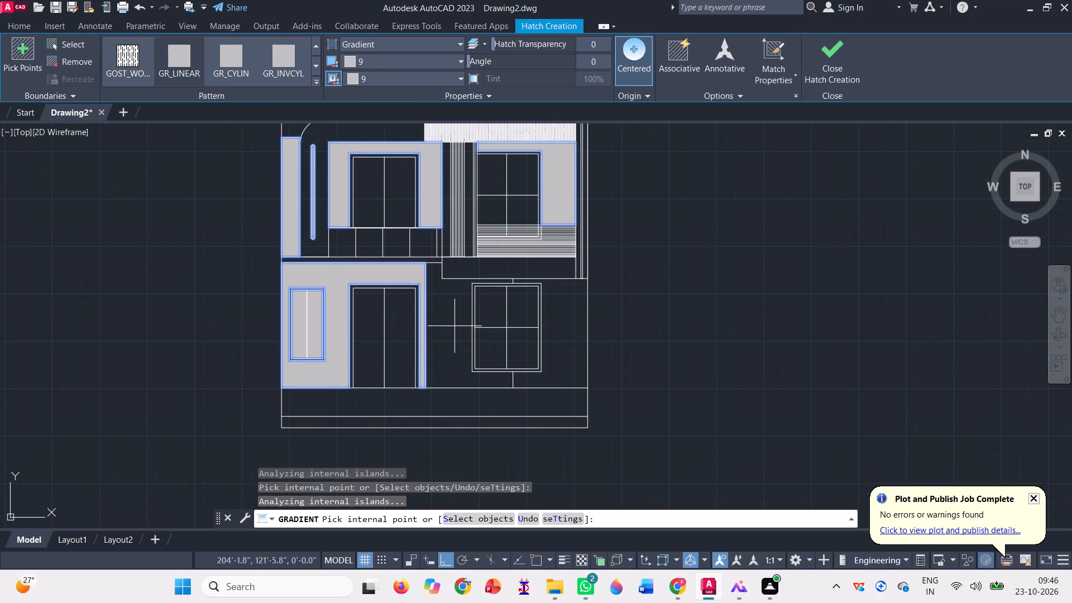
click(388, 396)
click(387, 418)
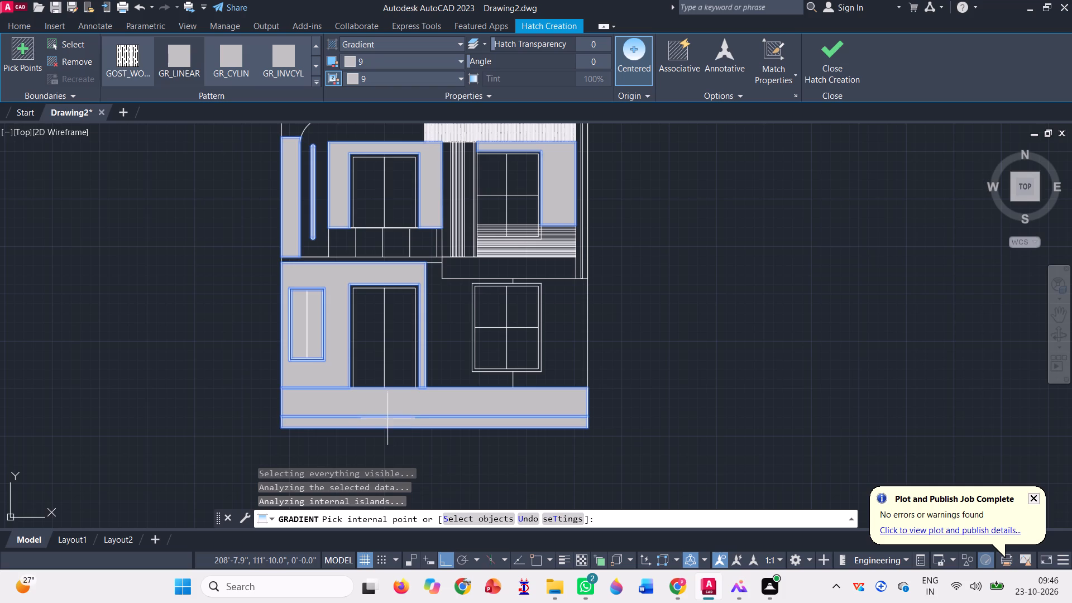
scroll(381, 445, down, 1)
scroll(489, 246, up, 1)
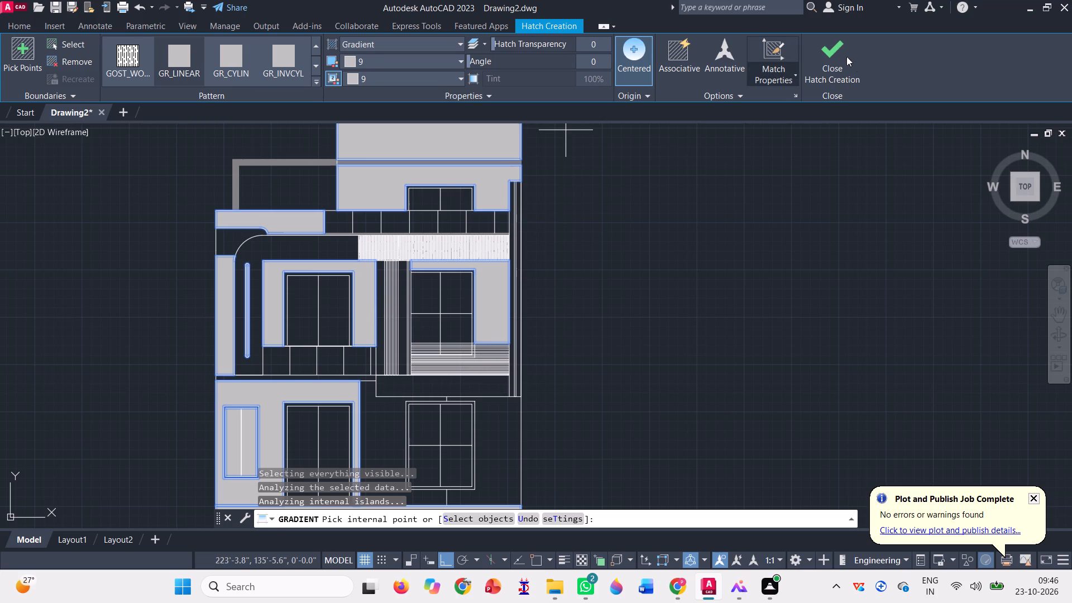
click(834, 49)
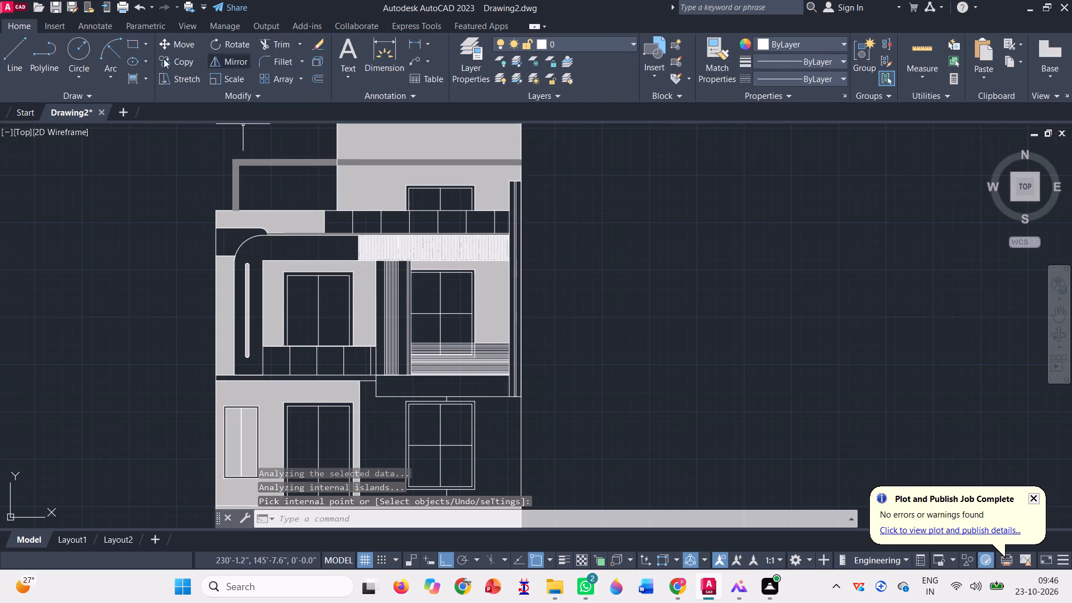
Start a gradient fill with both colours set to white 255,255,255 and fill the rooftop block's window frame.
click(128, 78)
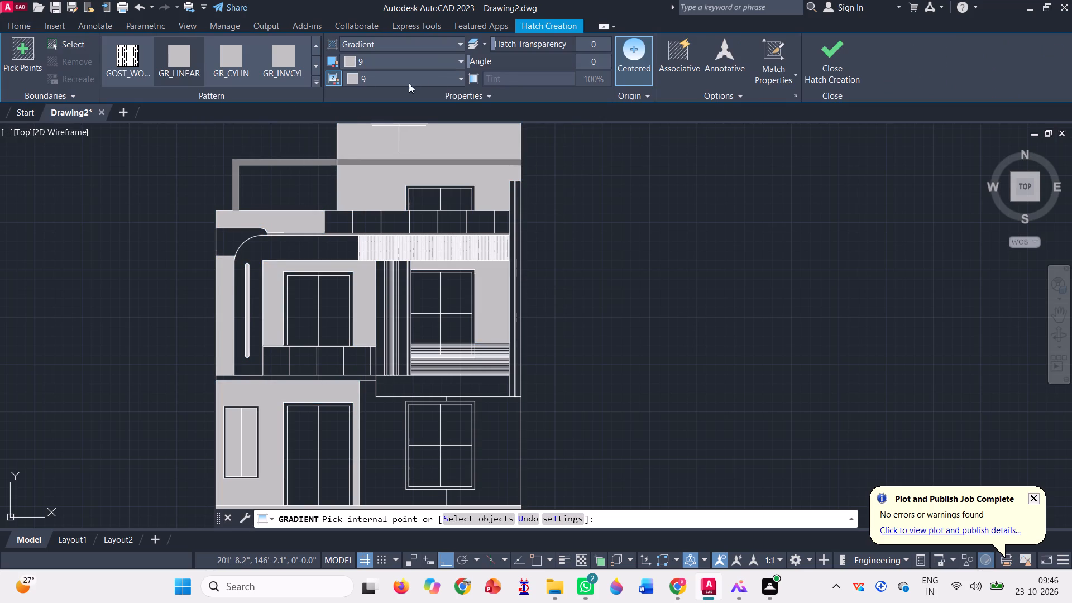
click(453, 60)
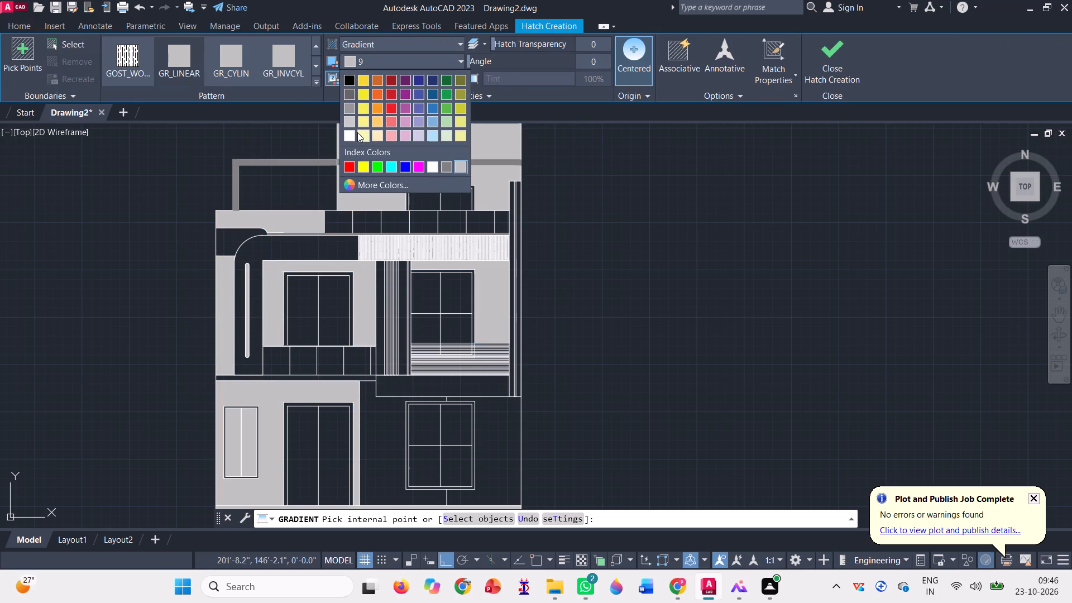
click(348, 132)
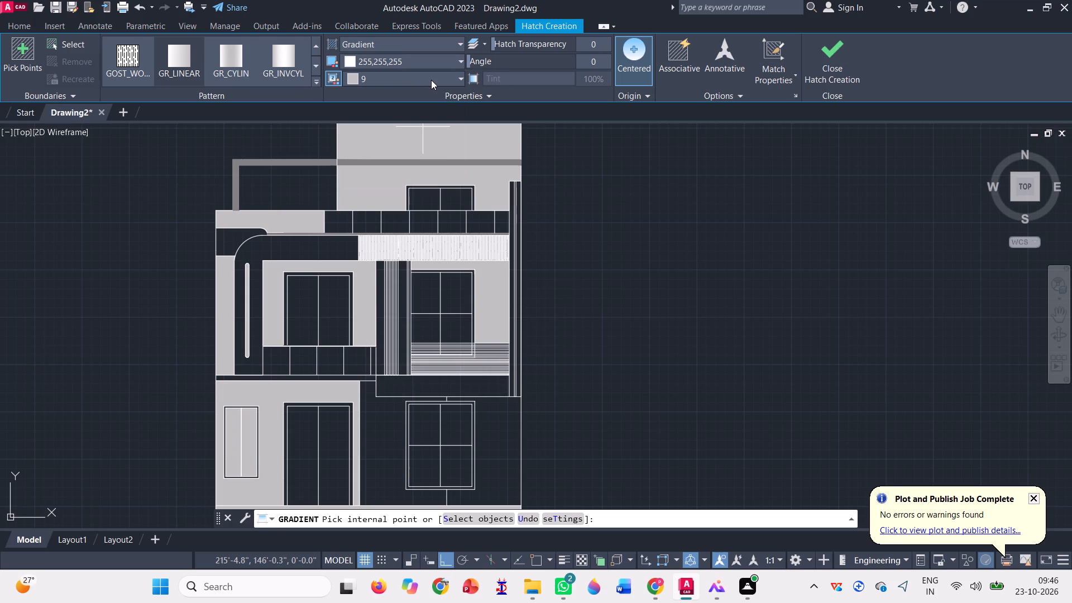
click(433, 80)
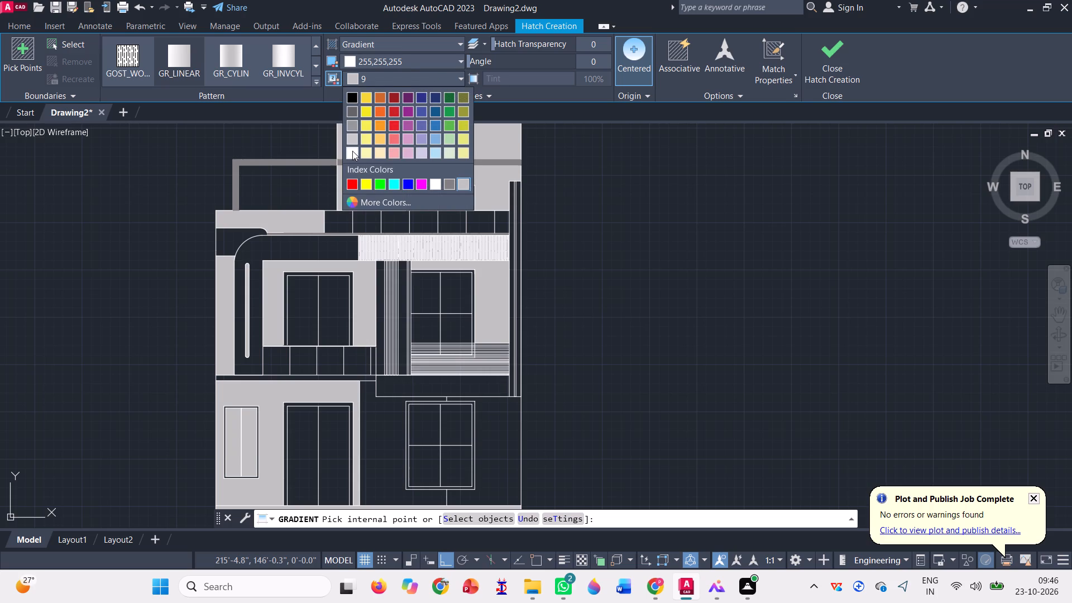
click(352, 151)
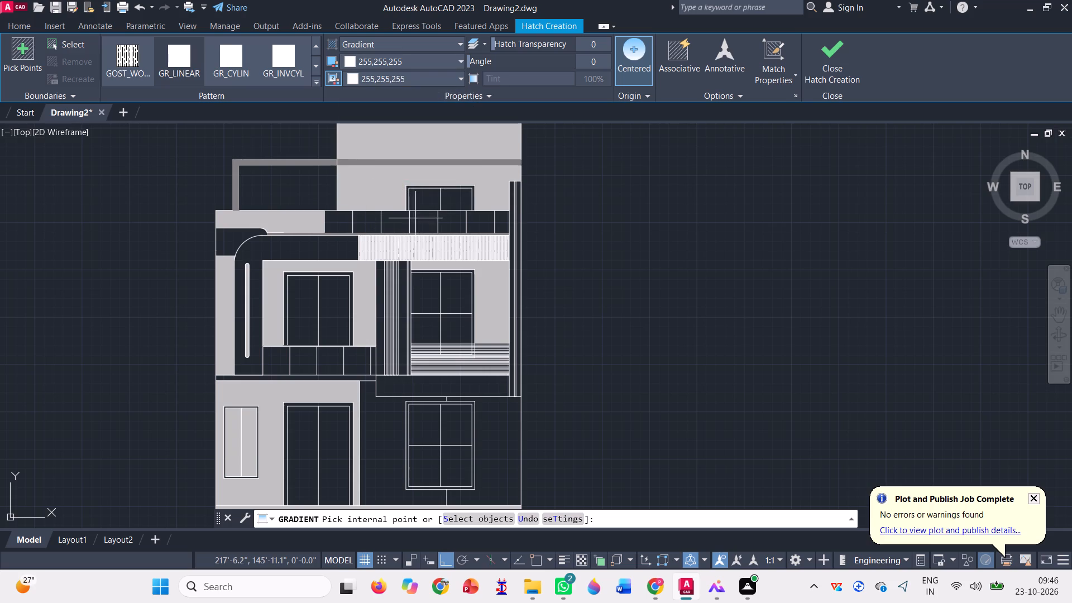
scroll(417, 201, up, 6)
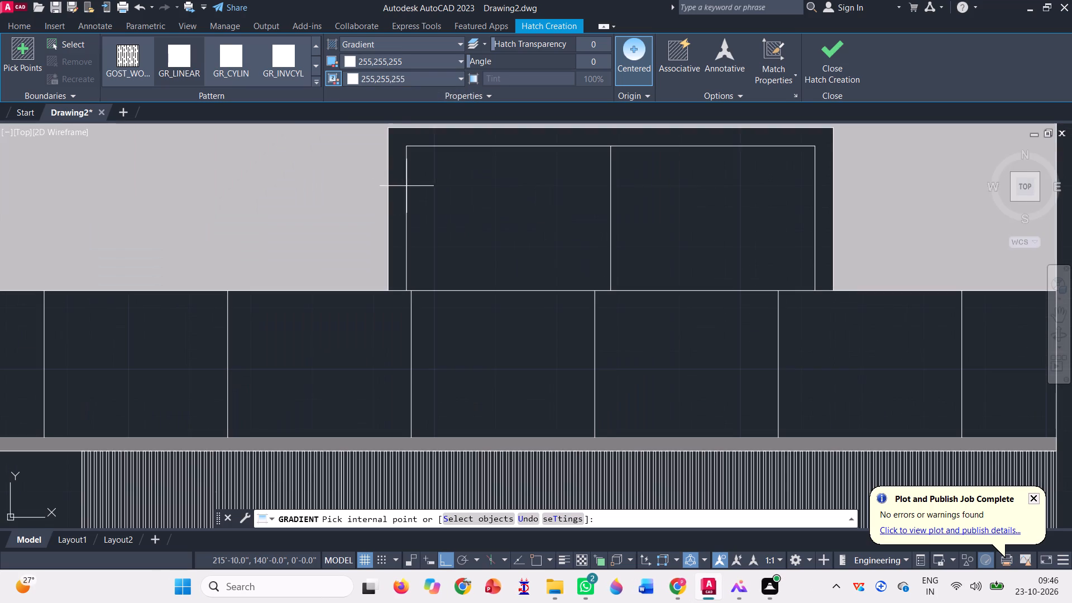
click(399, 183)
scroll(398, 186, down, 3)
scroll(349, 180, down, 4)
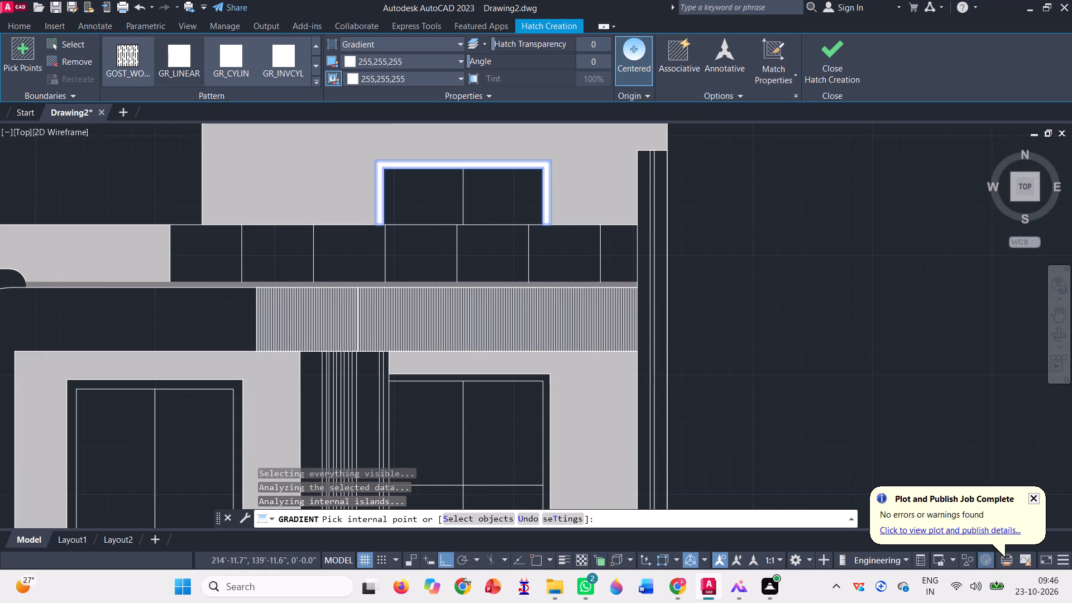
Add the frame of the first-floor window behind the horizontal strips to the white gradient fill.
scroll(366, 266, up, 4)
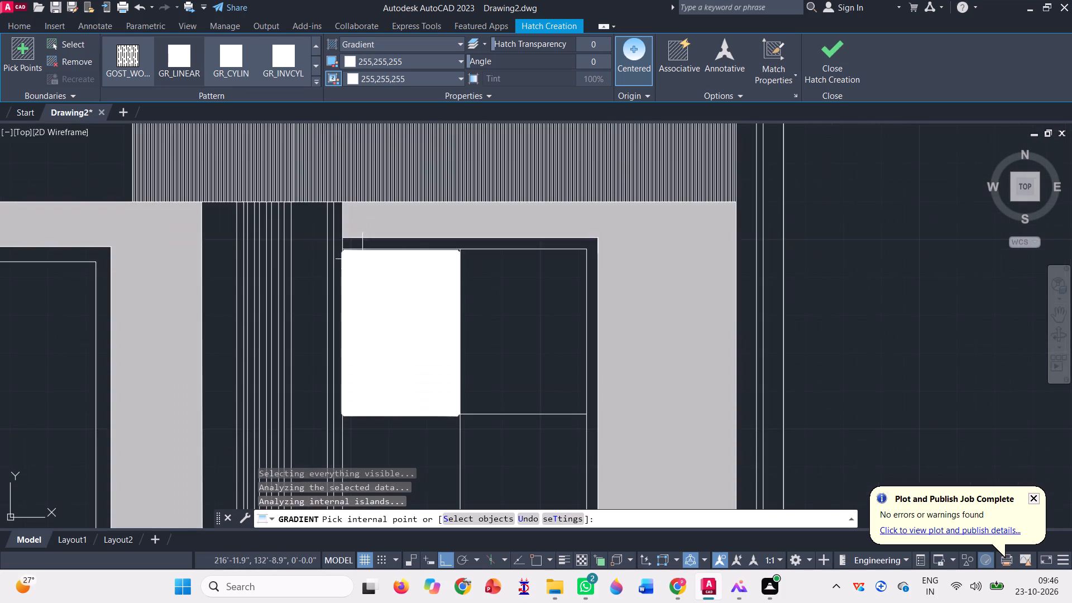
scroll(362, 259, up, 3)
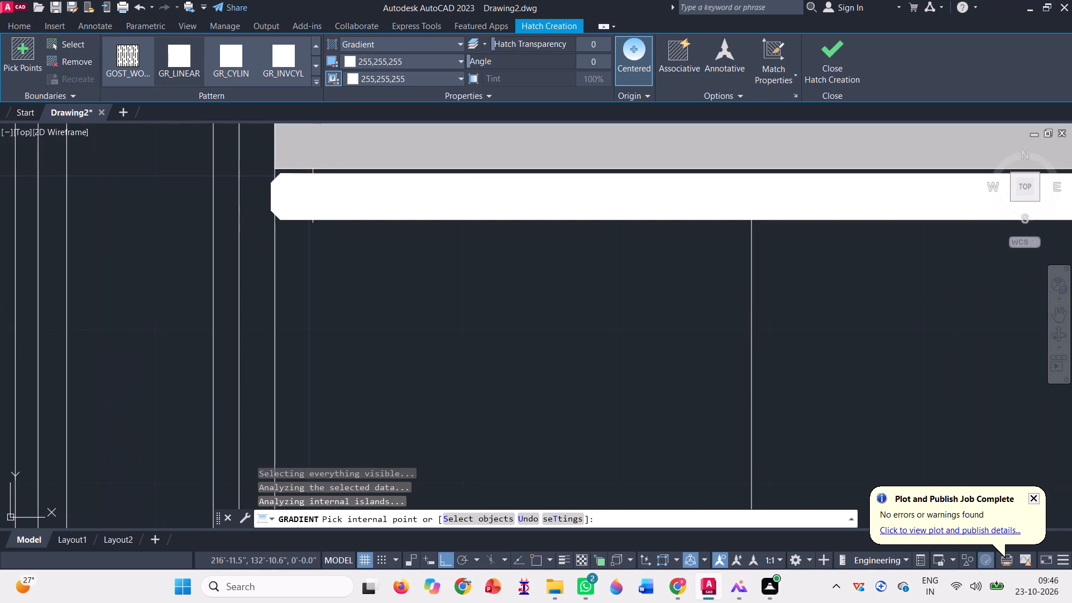
click(313, 196)
scroll(248, 200, down, 4)
scroll(307, 195, down, 3)
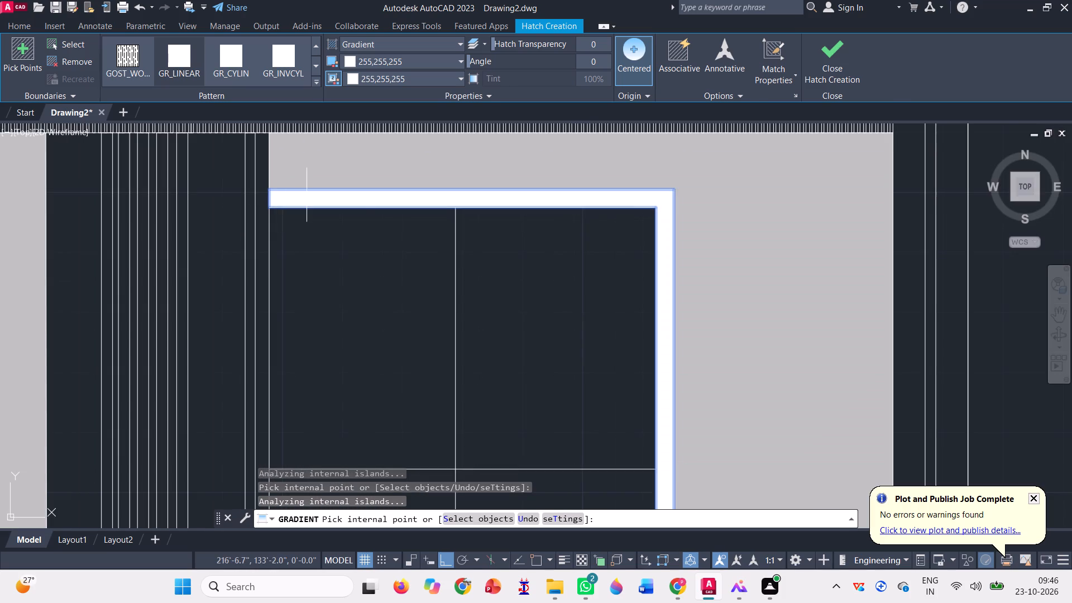
scroll(337, 194, down, 5)
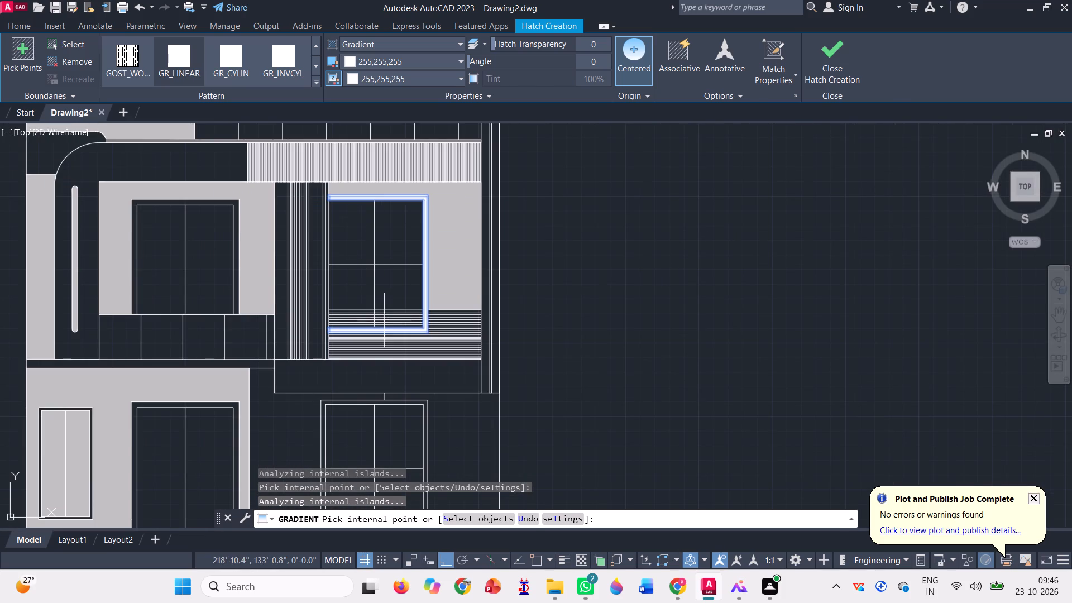
Add the frame of the four-pane ground-floor window to the white gradient fill.
scroll(363, 432, up, 3)
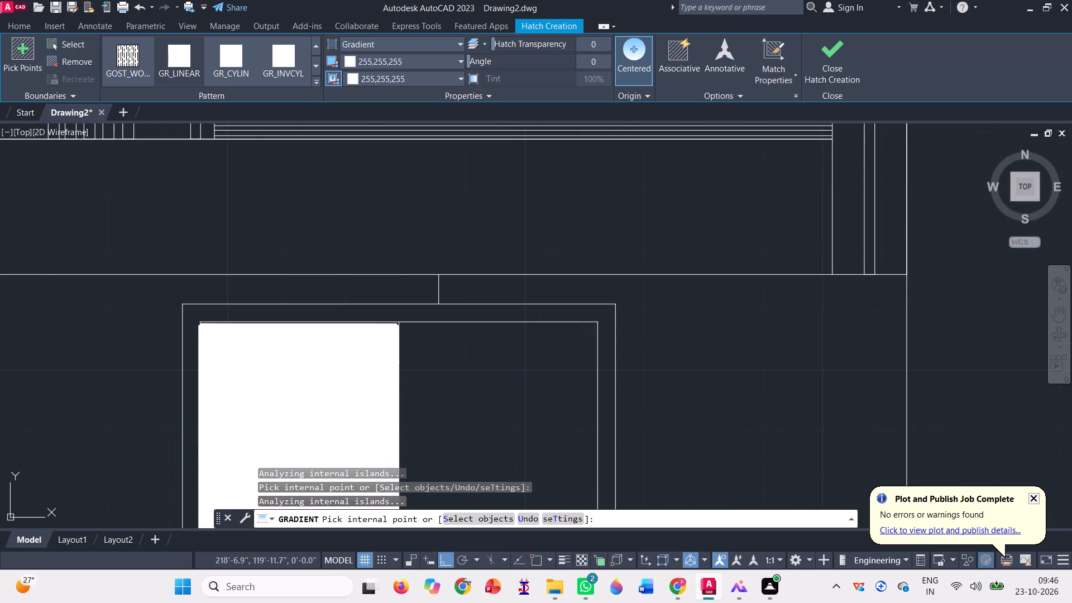
scroll(396, 314, up, 2)
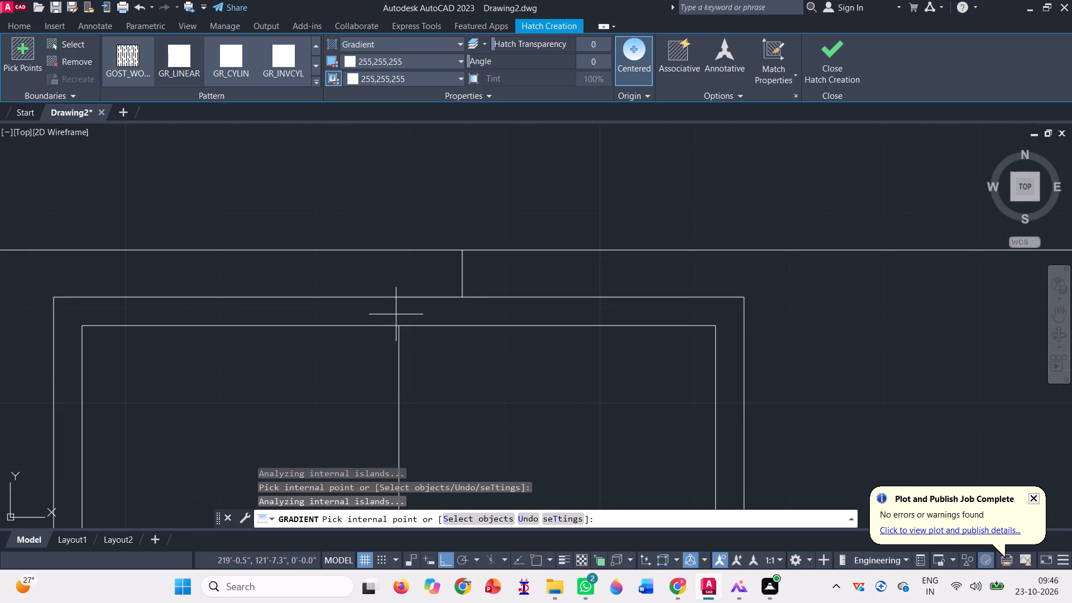
click(398, 309)
scroll(391, 315, down, 3)
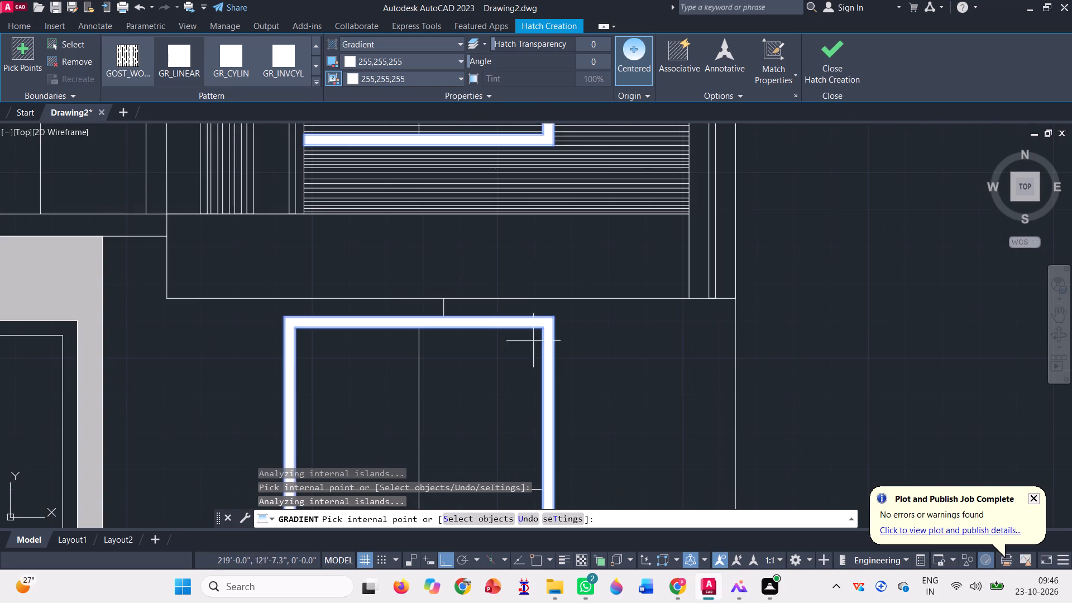
scroll(537, 333, down, 4)
scroll(470, 336, up, 4)
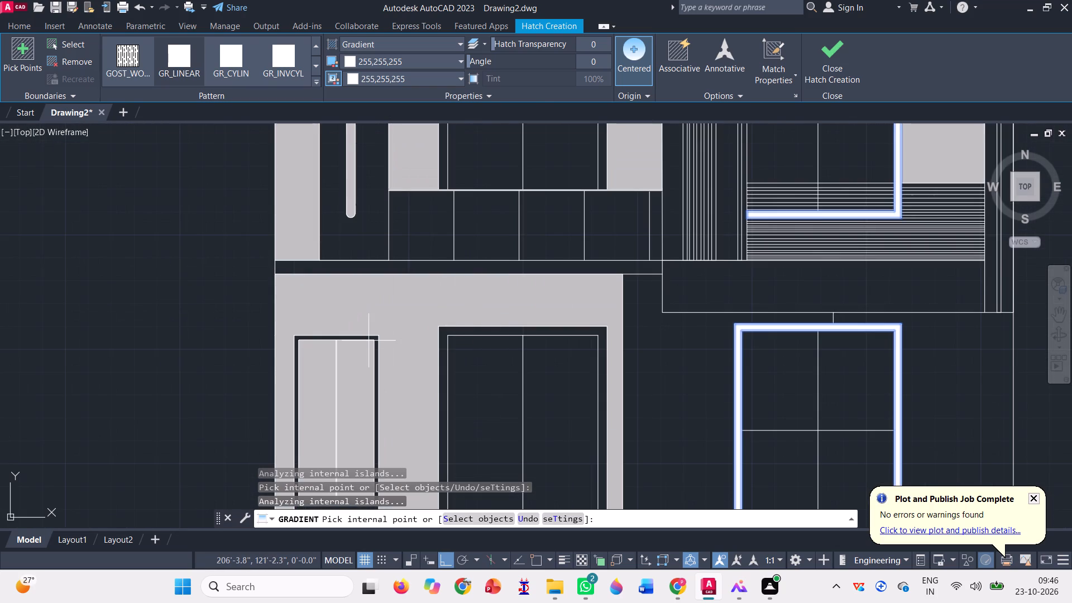
Add the two wide vertical strips and the narrow strip against the first-floor window frame to the white gradient fill.
scroll(356, 320, down, 2)
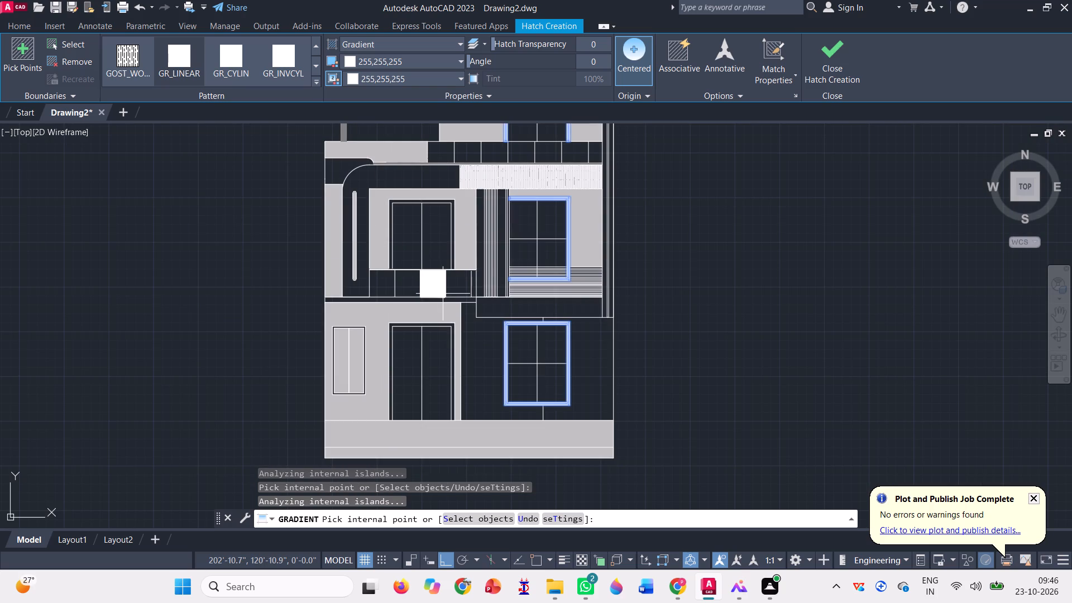
scroll(510, 216, up, 3)
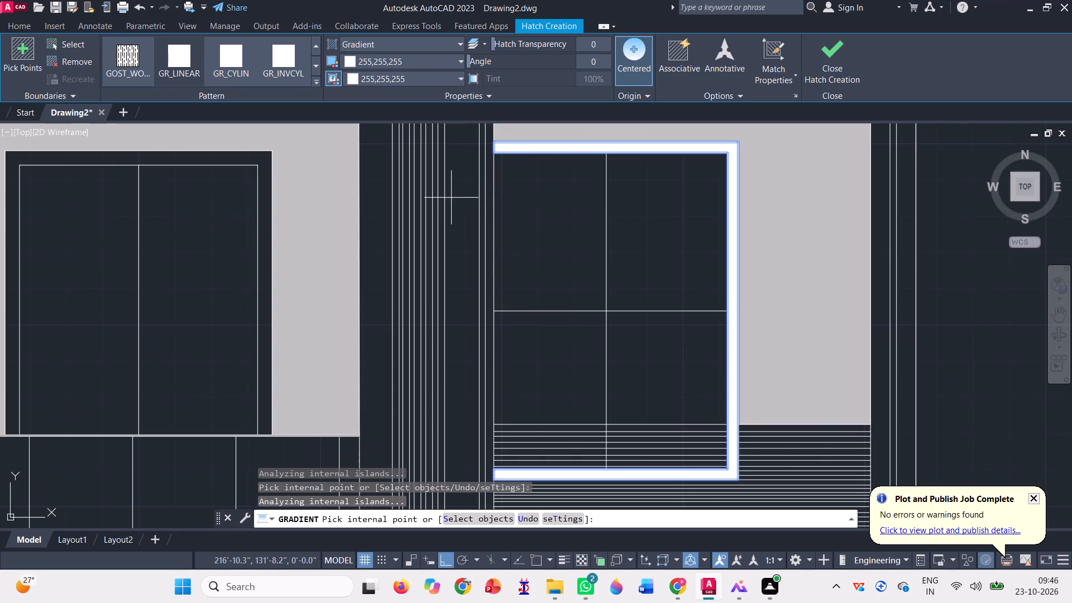
click(451, 198)
scroll(491, 216, up, 2)
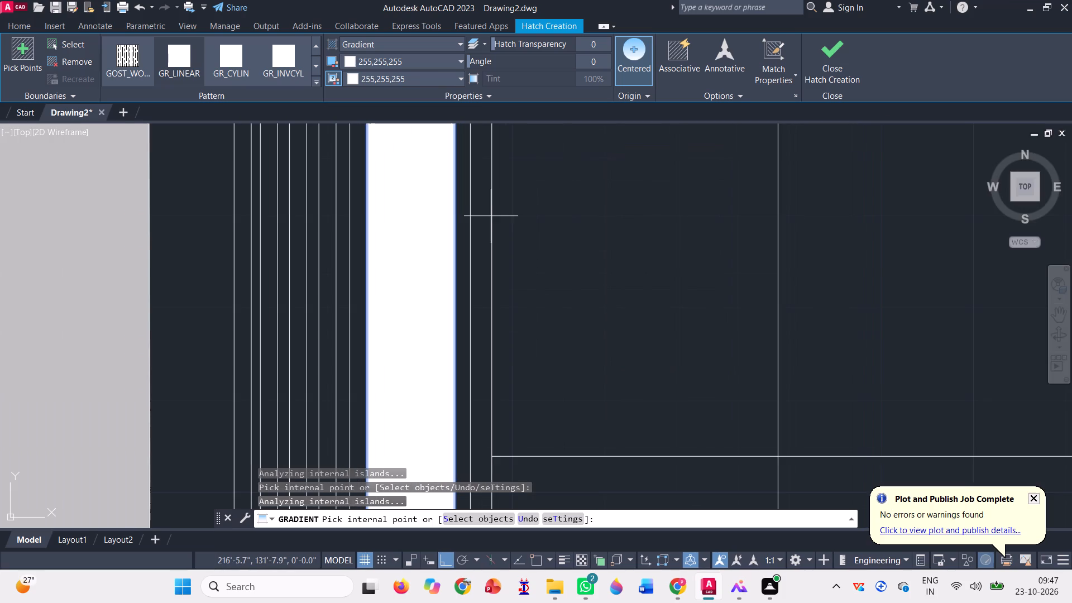
click(478, 210)
scroll(486, 242, down, 2)
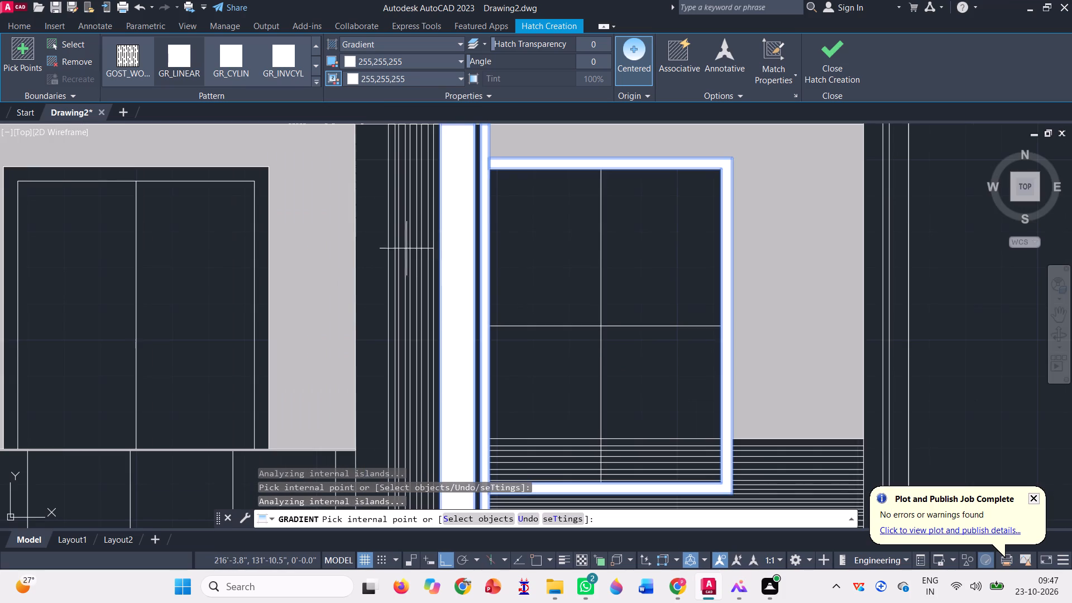
click(382, 233)
scroll(385, 263, down, 2)
Add the four alternate narrow bars between the two wide vertical strips to the white gradient fill, and finish the fill.
scroll(403, 221, up, 7)
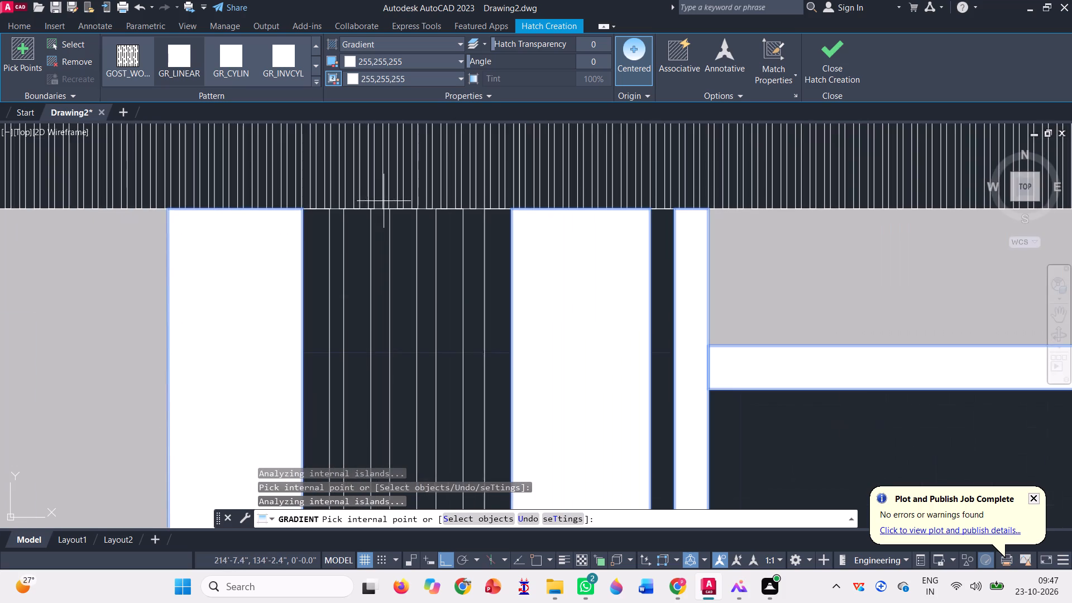
scroll(338, 232, up, 3)
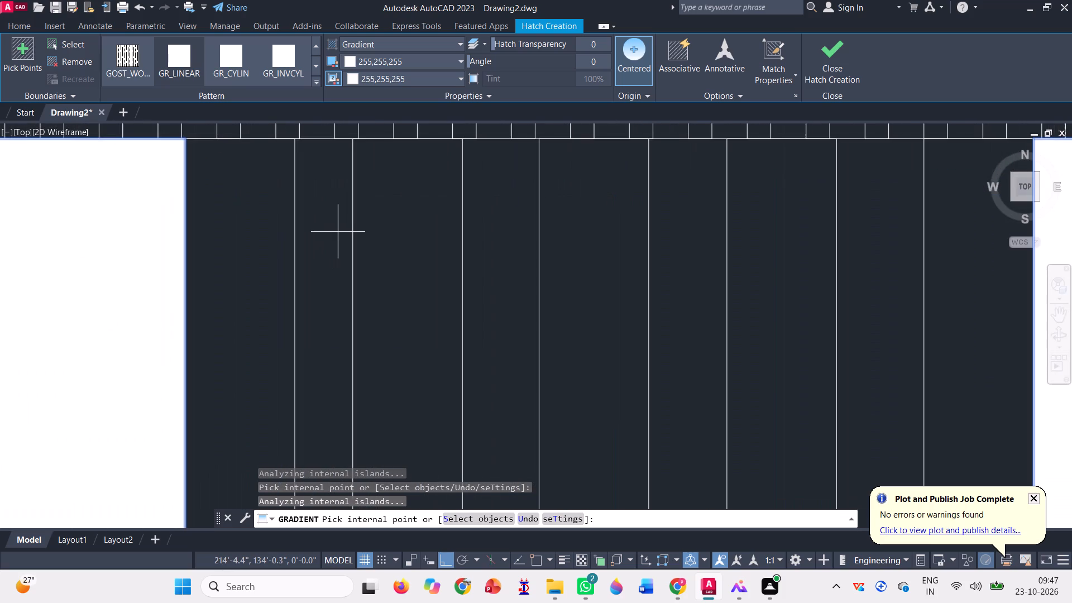
click(331, 226)
click(510, 227)
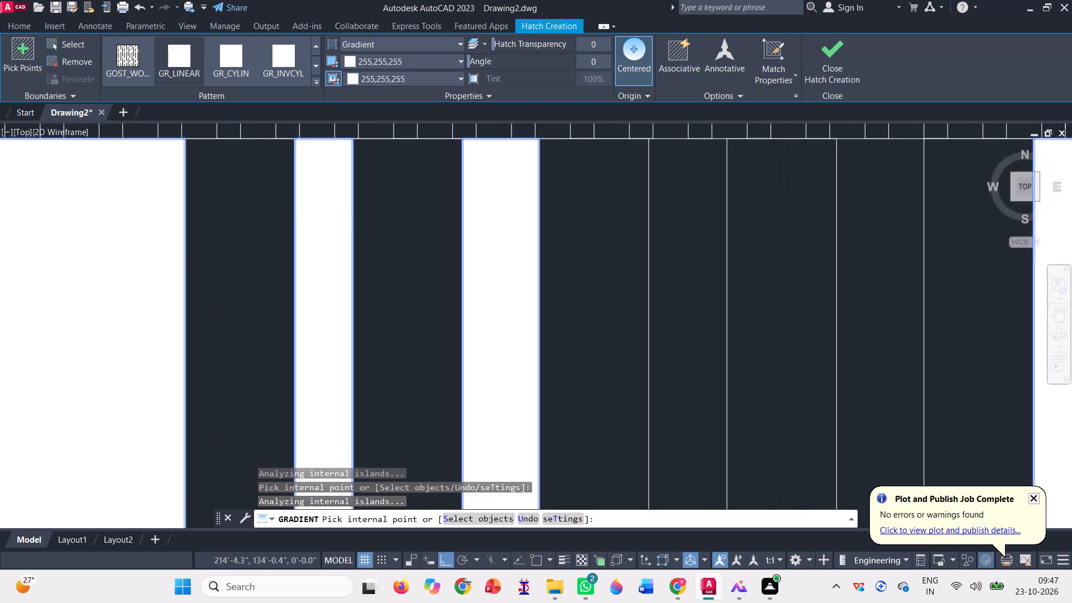
click(691, 234)
scroll(356, 232, down, 2)
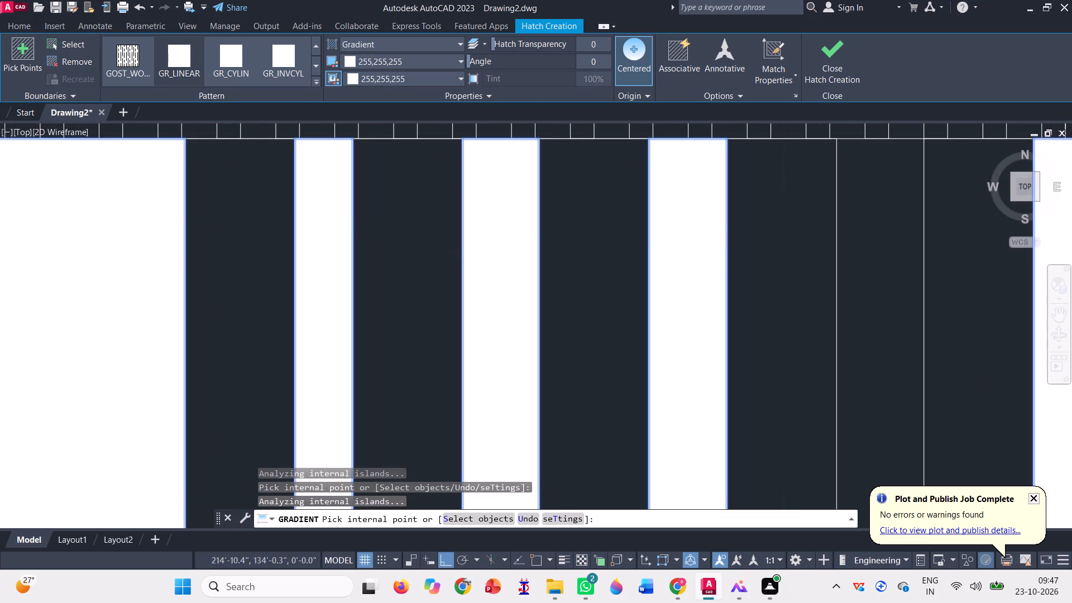
click(685, 262)
scroll(414, 239, down, 4)
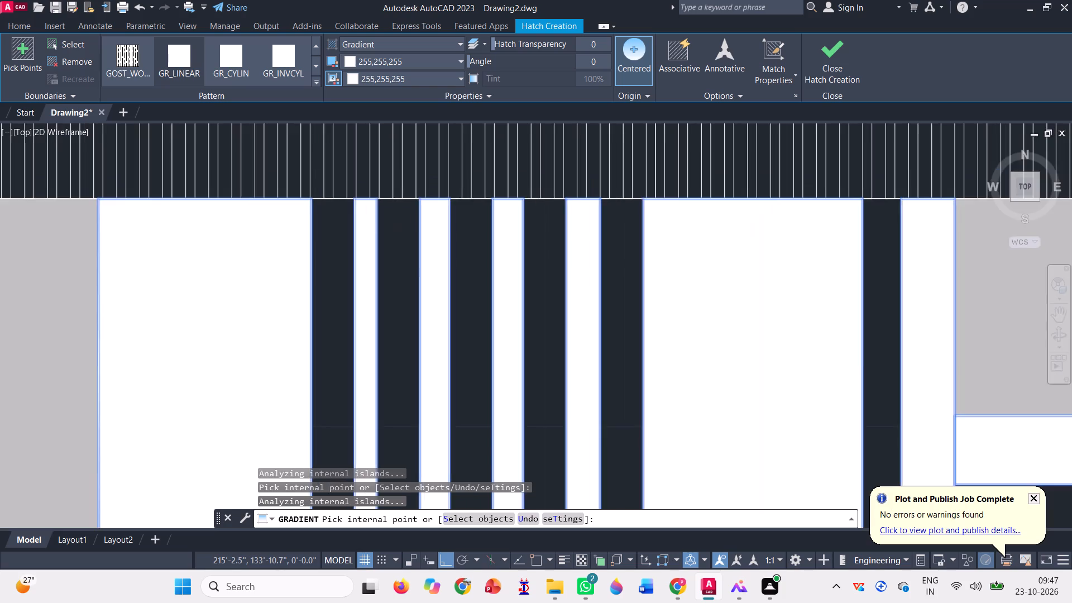
scroll(400, 224, down, 5)
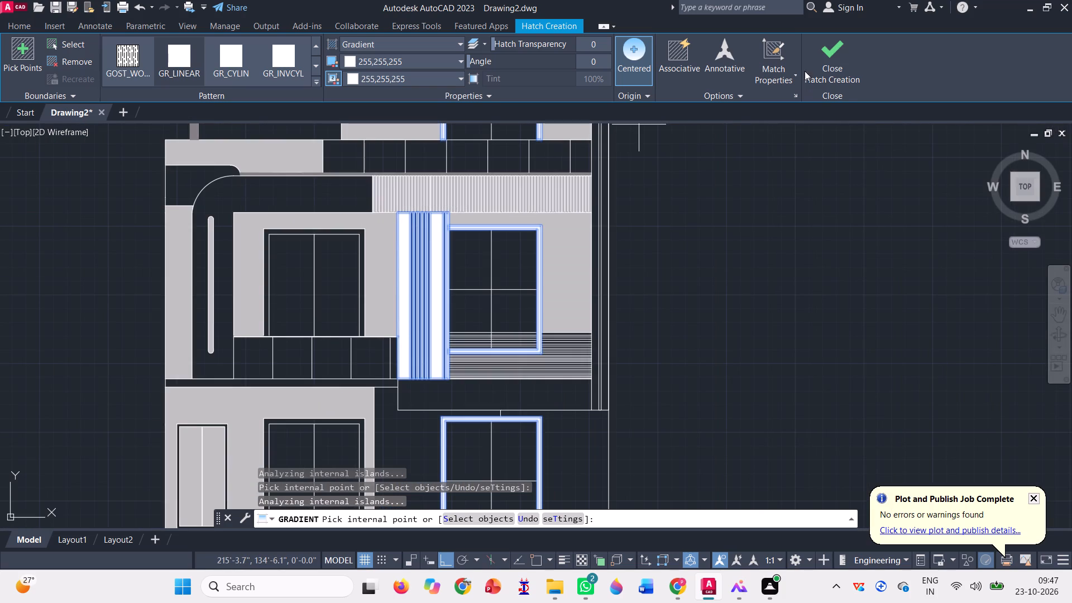
click(830, 55)
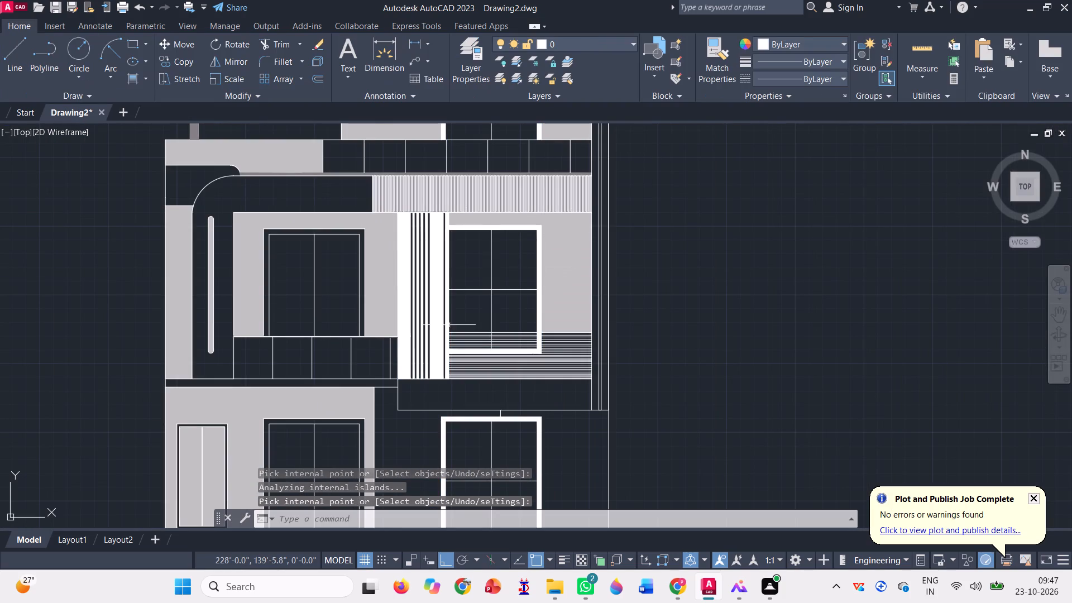
Start a new gradient fill with both colours set to orange 205,105,40.
scroll(457, 309, down, 1)
scroll(407, 272, down, 2)
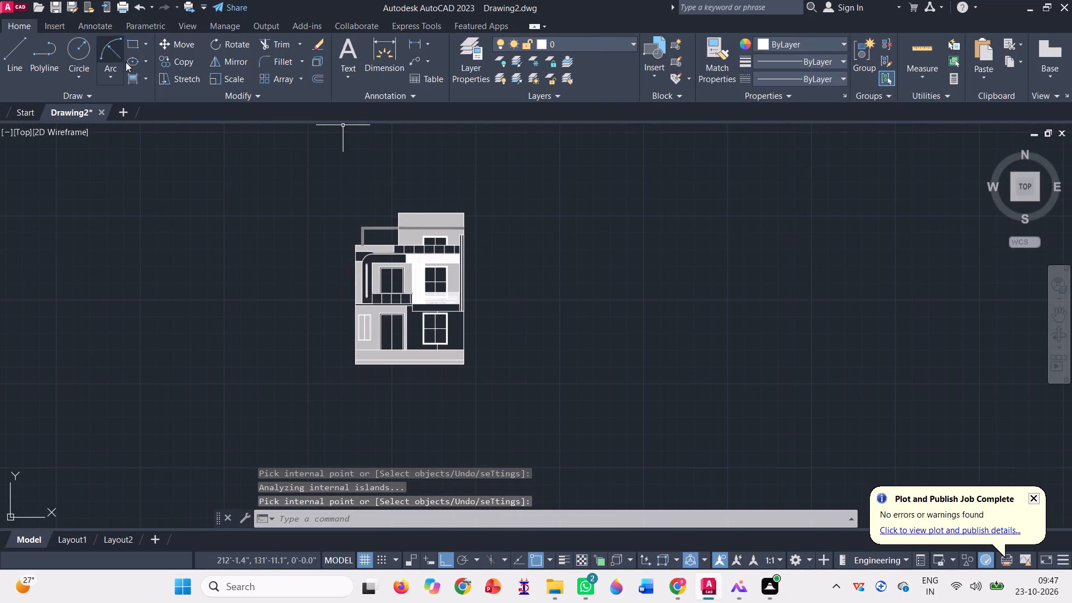
click(133, 73)
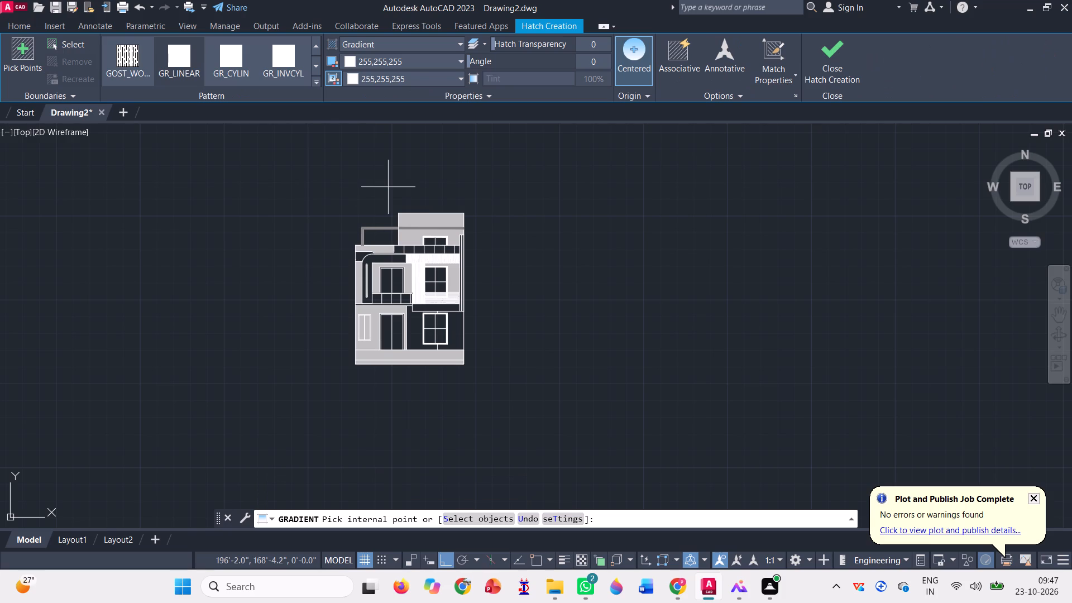
click(444, 65)
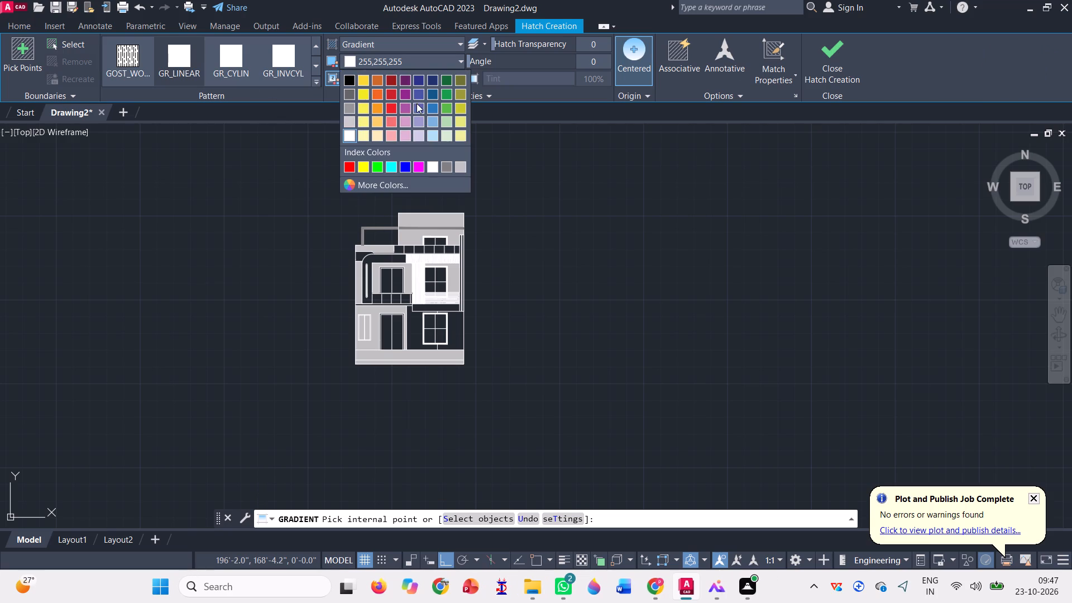
click(379, 80)
click(387, 75)
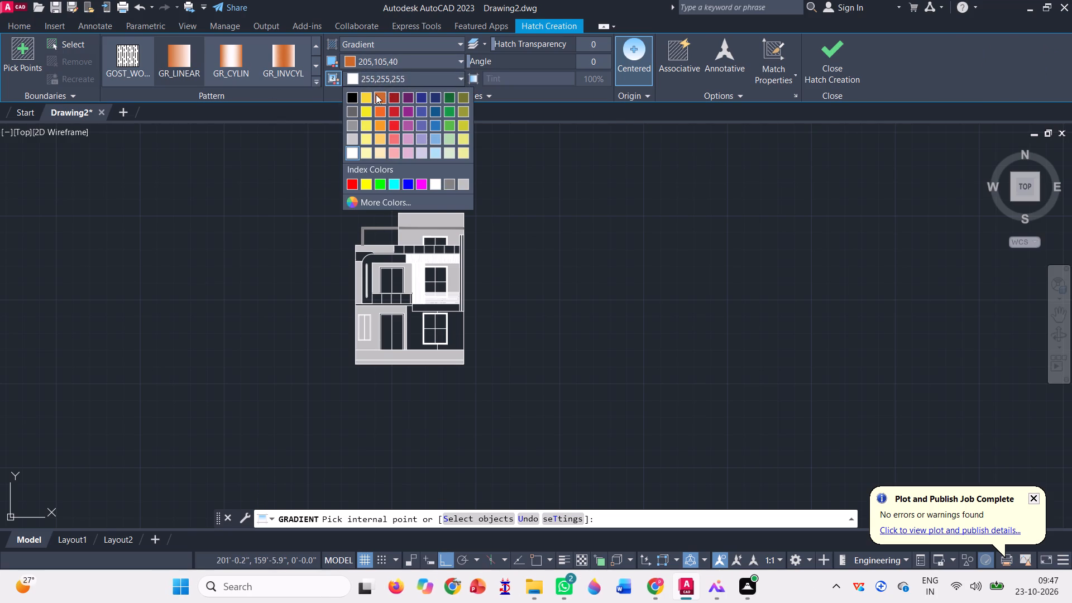
click(376, 94)
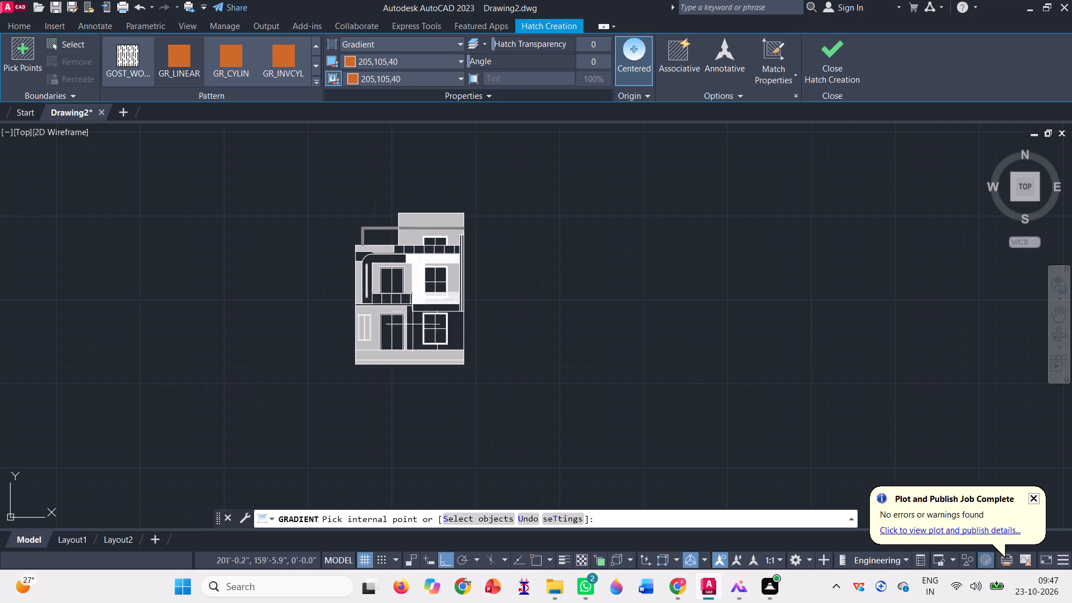
scroll(400, 333, up, 2)
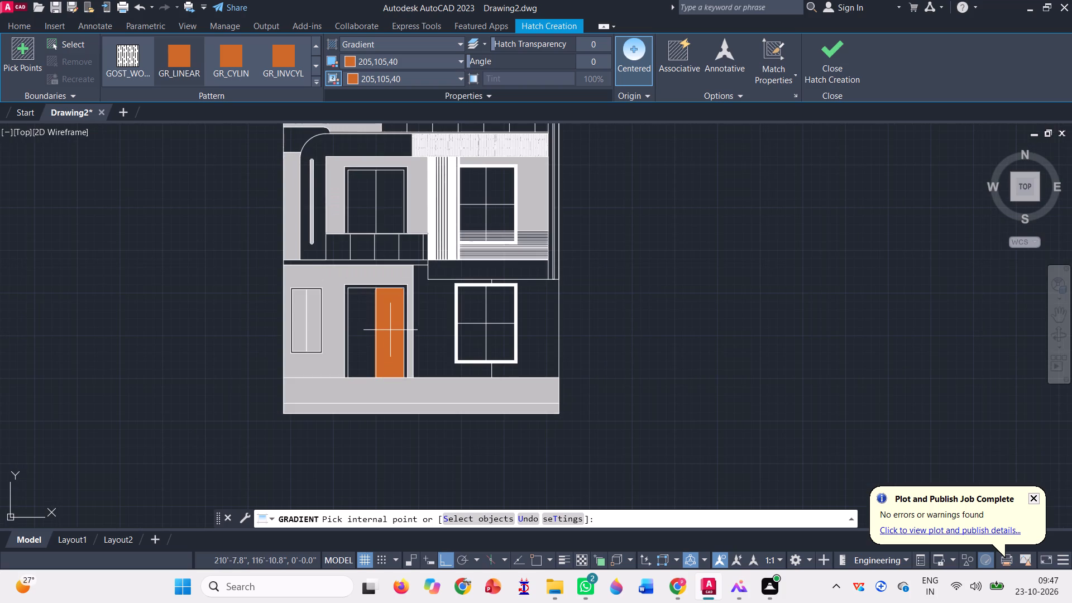
Change both gradient colours to the lighter orange 248,153,30.
click(451, 61)
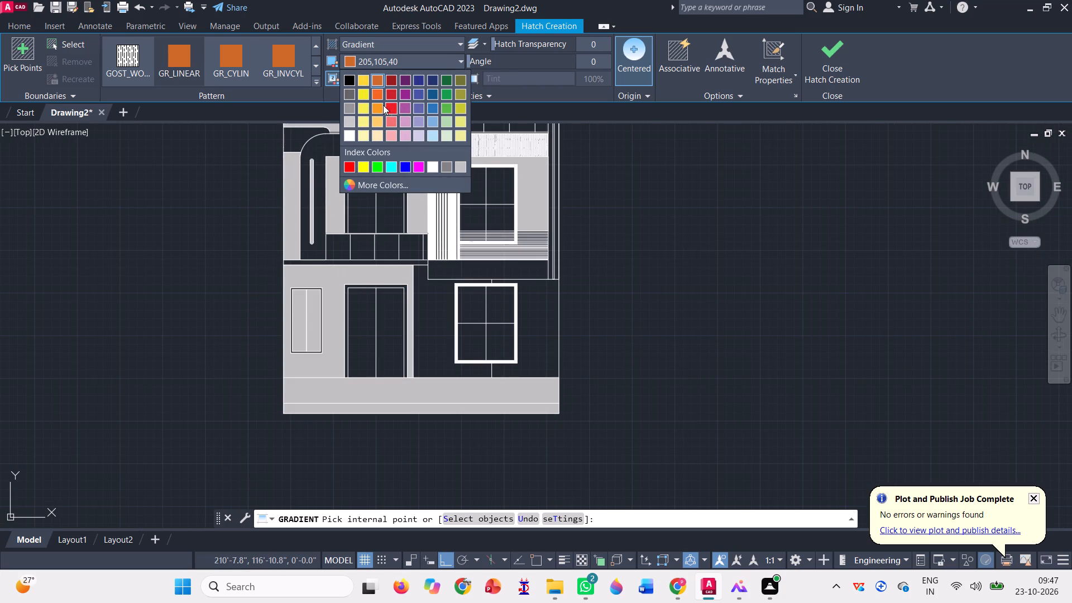
click(374, 104)
click(414, 80)
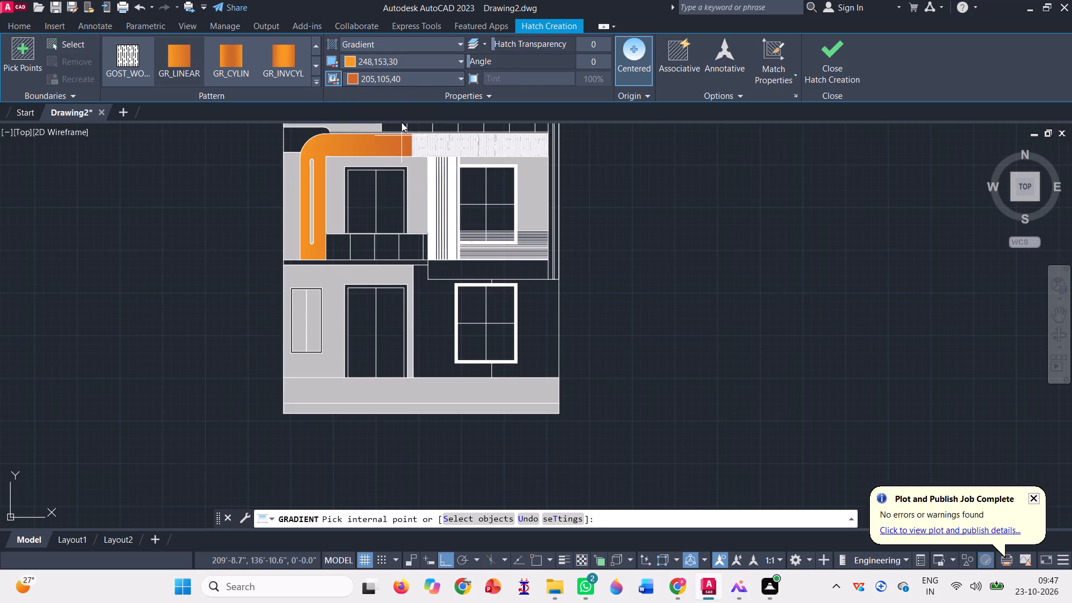
click(378, 124)
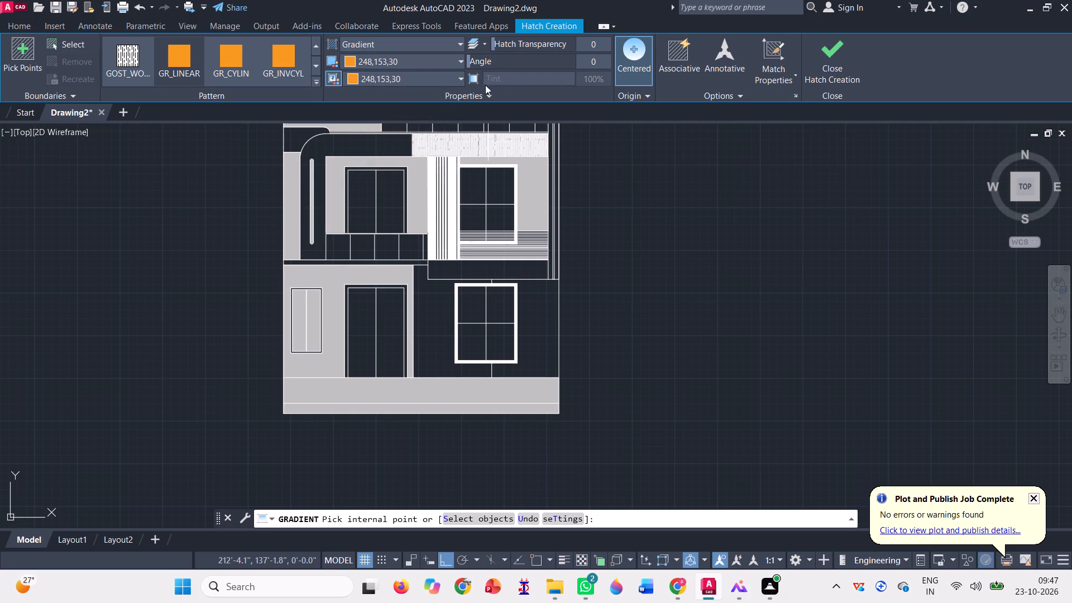
Darken the second gradient colour to luminance 18, RGB 89,52,3, and give the first gradient colour the same brown.
click(460, 76)
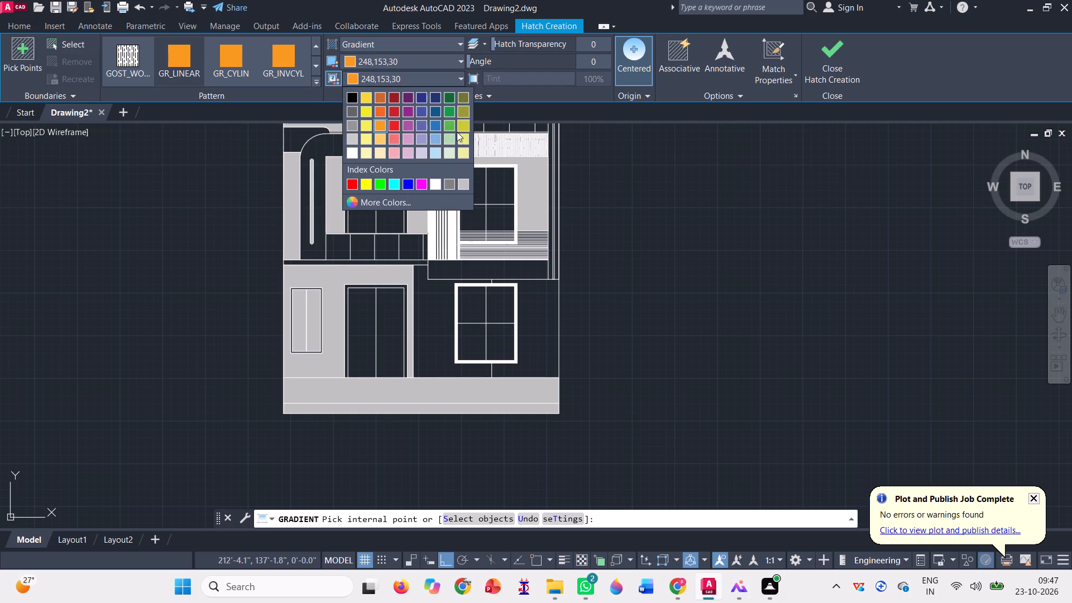
click(368, 200)
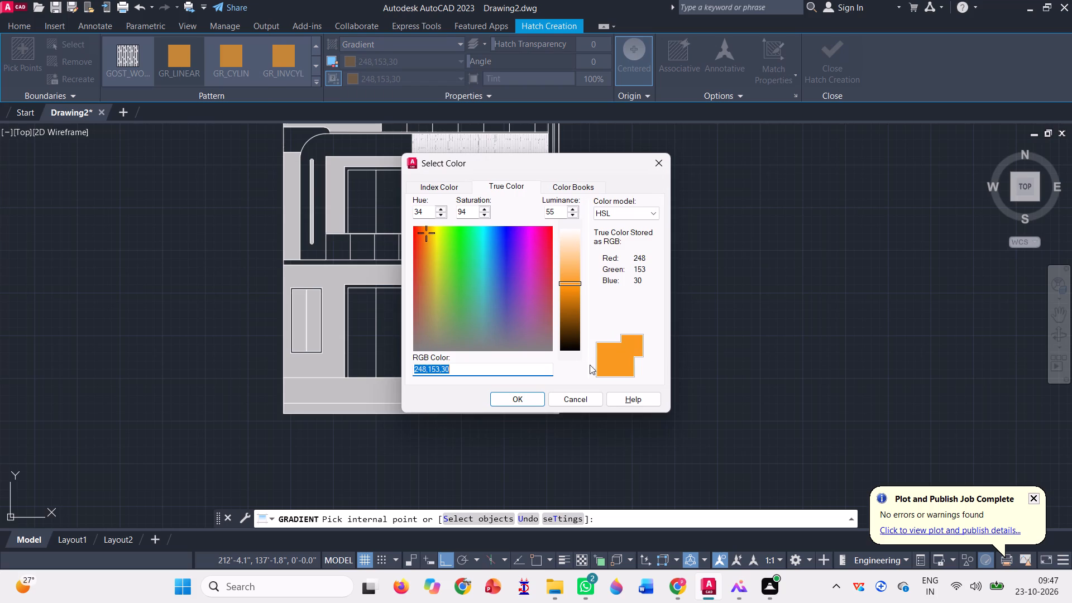
click(567, 328)
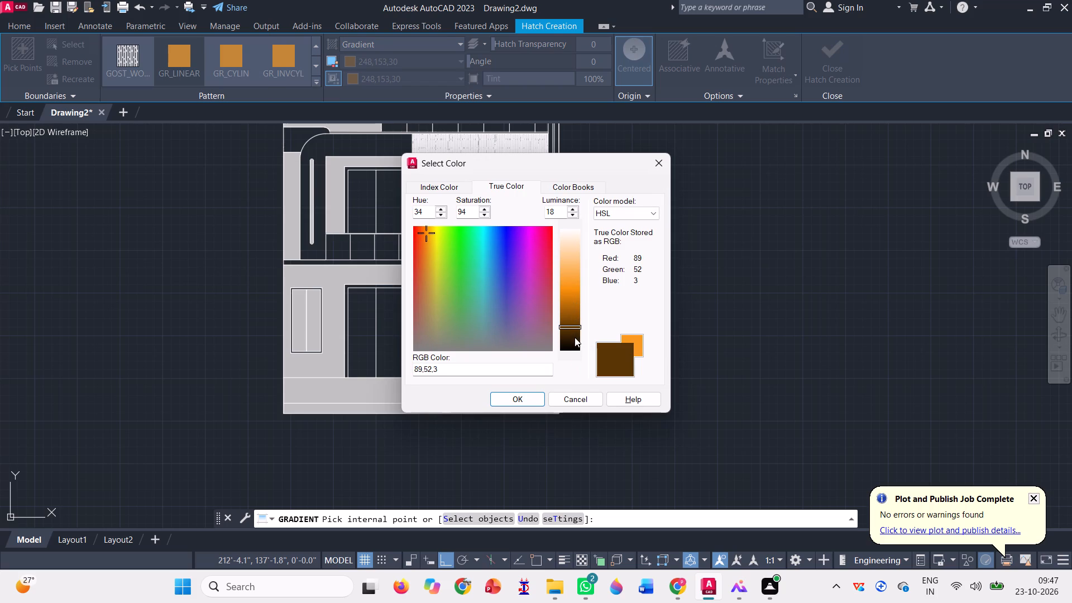
click(527, 398)
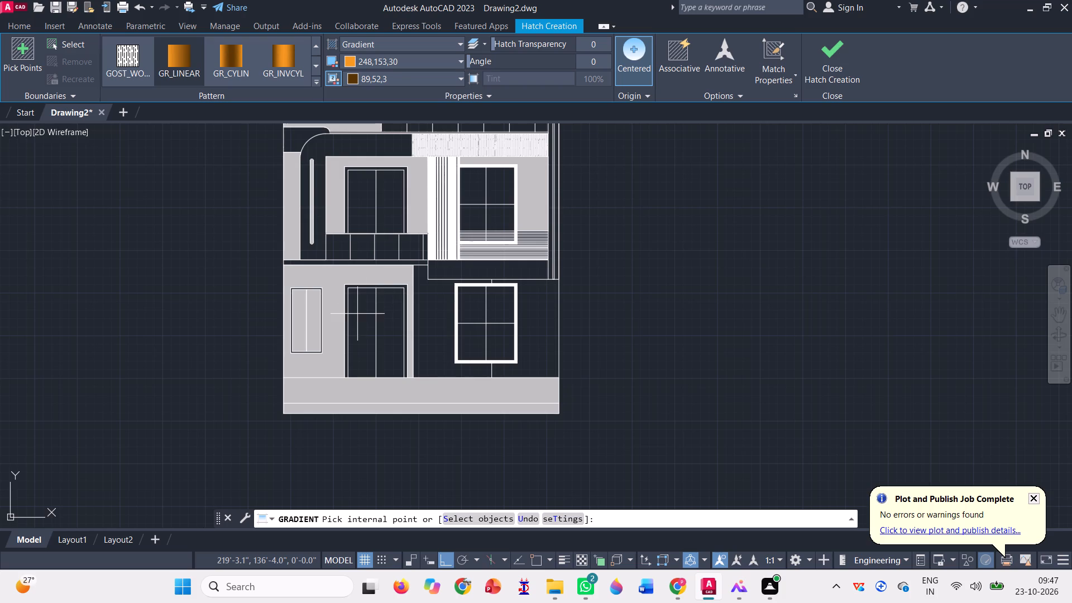
click(410, 62)
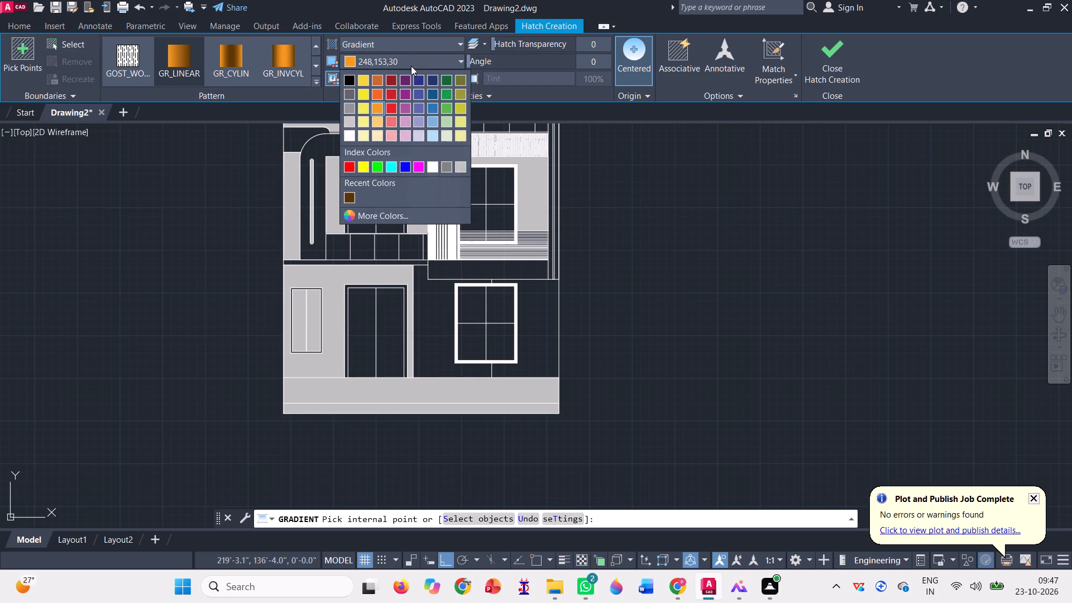
click(344, 195)
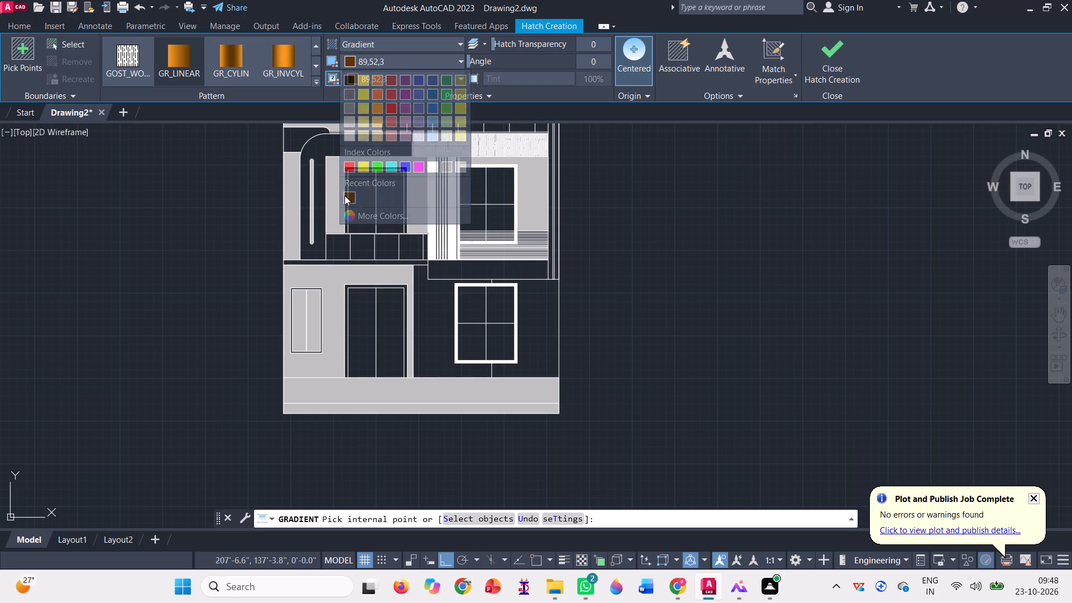
Fill both leaves of the ground-floor and first-floor double doors with the brown 89,52,3 gradient, and finish the fill.
click(385, 328)
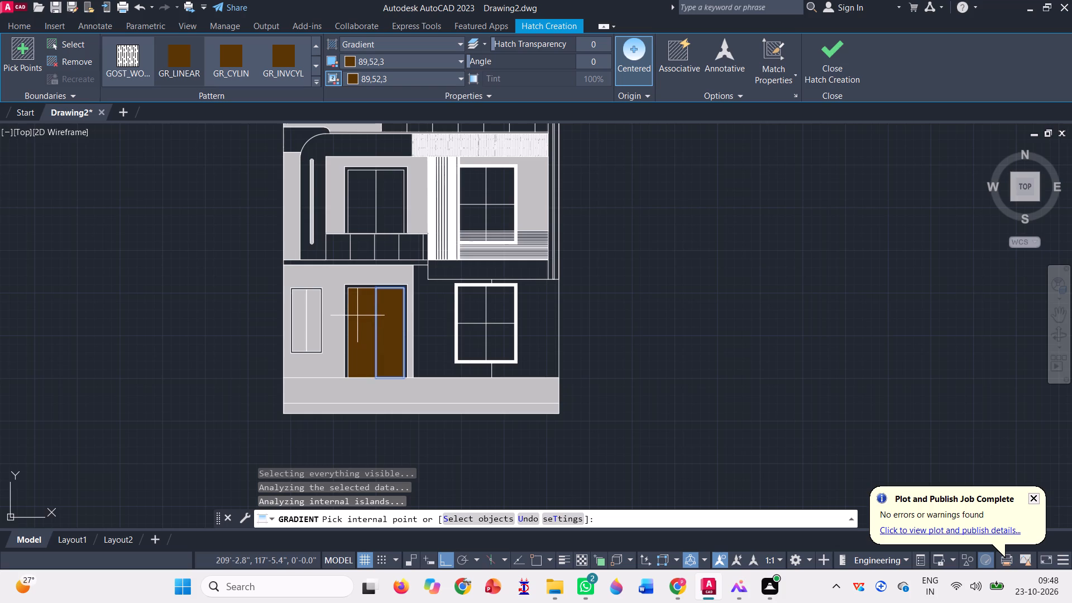
click(361, 318)
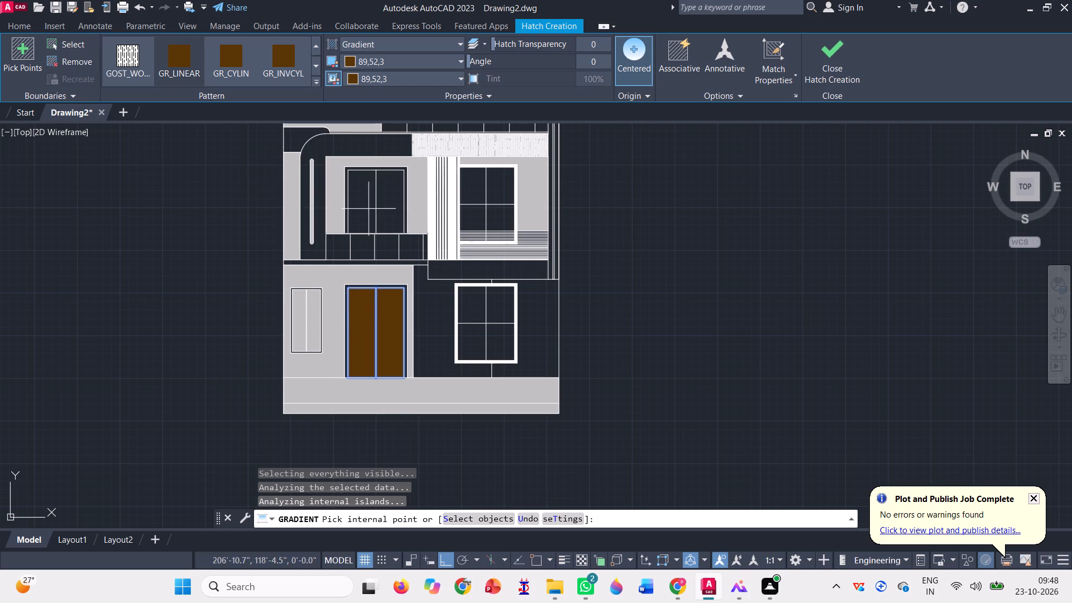
click(371, 200)
click(398, 193)
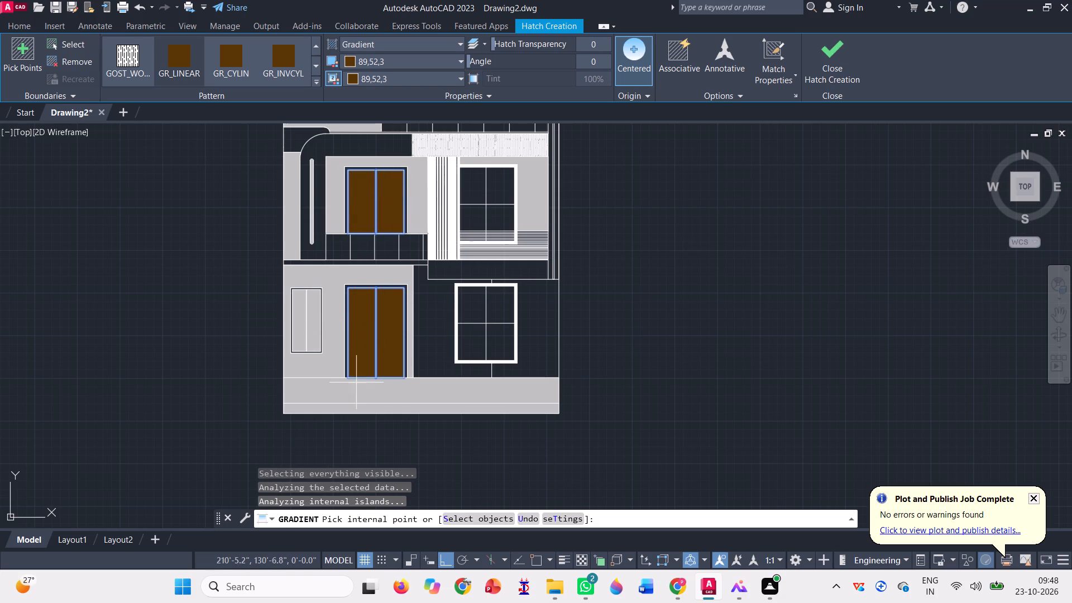
scroll(362, 396, down, 1)
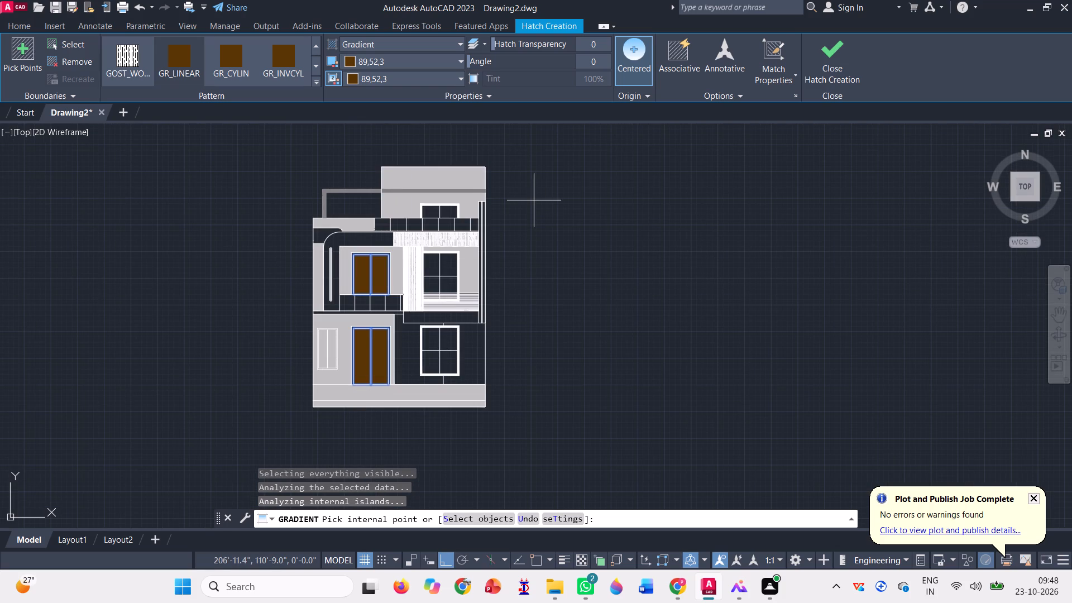
scroll(407, 147, up, 1)
scroll(410, 161, down, 1)
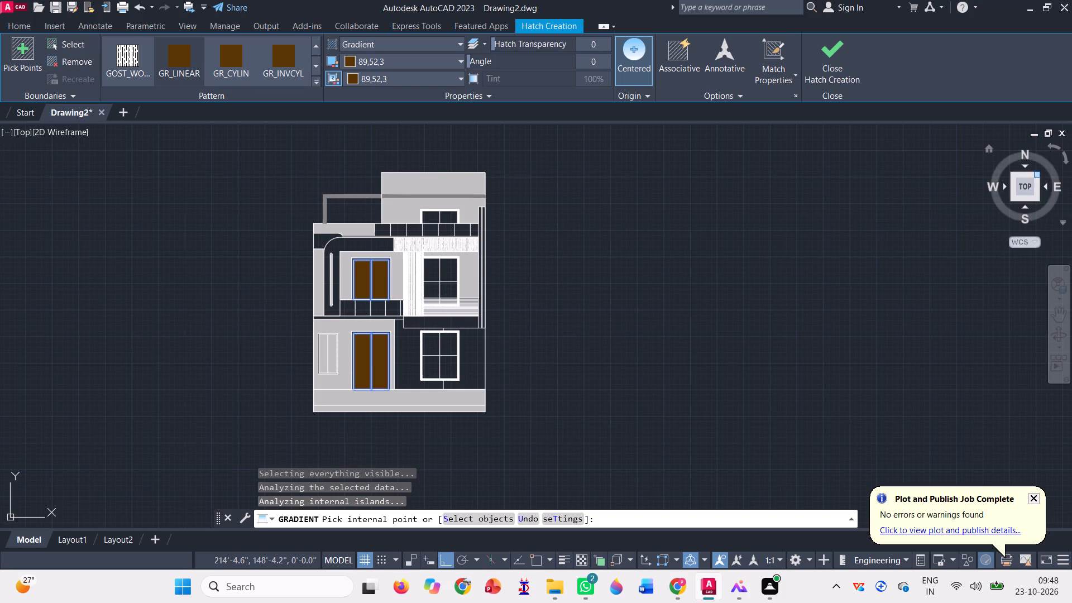
click(831, 56)
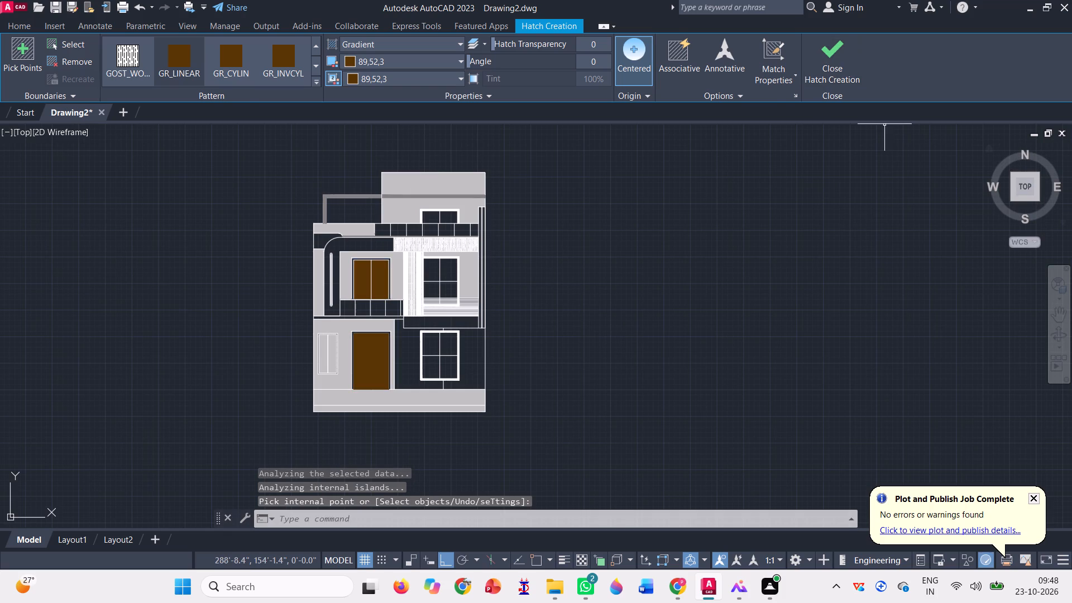
Start a gradient fill with both colours set to Cyan and fill both panes of the small ground-floor window.
click(133, 75)
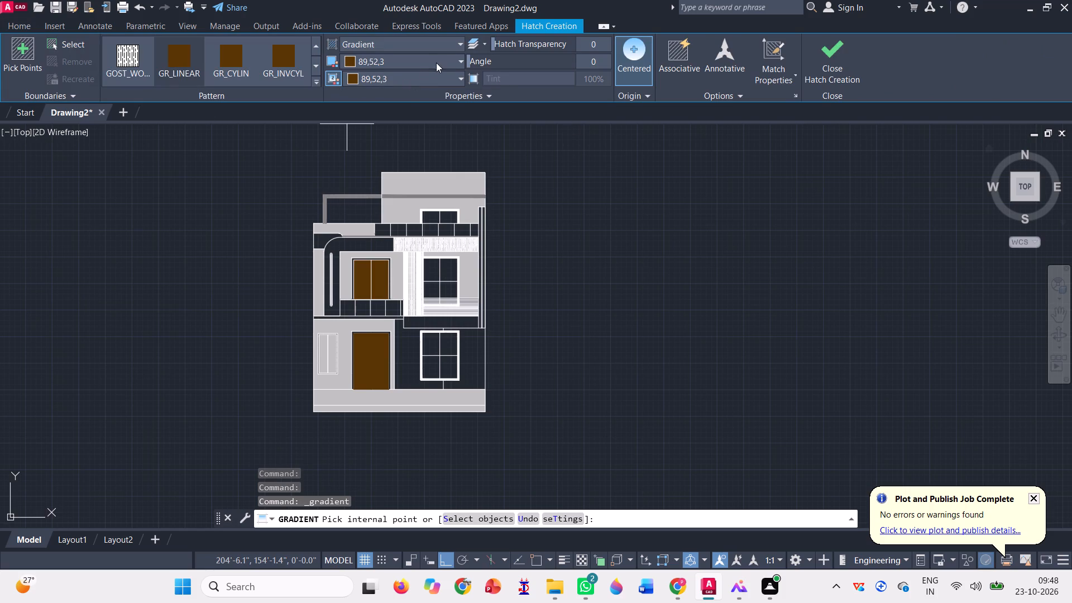
click(438, 58)
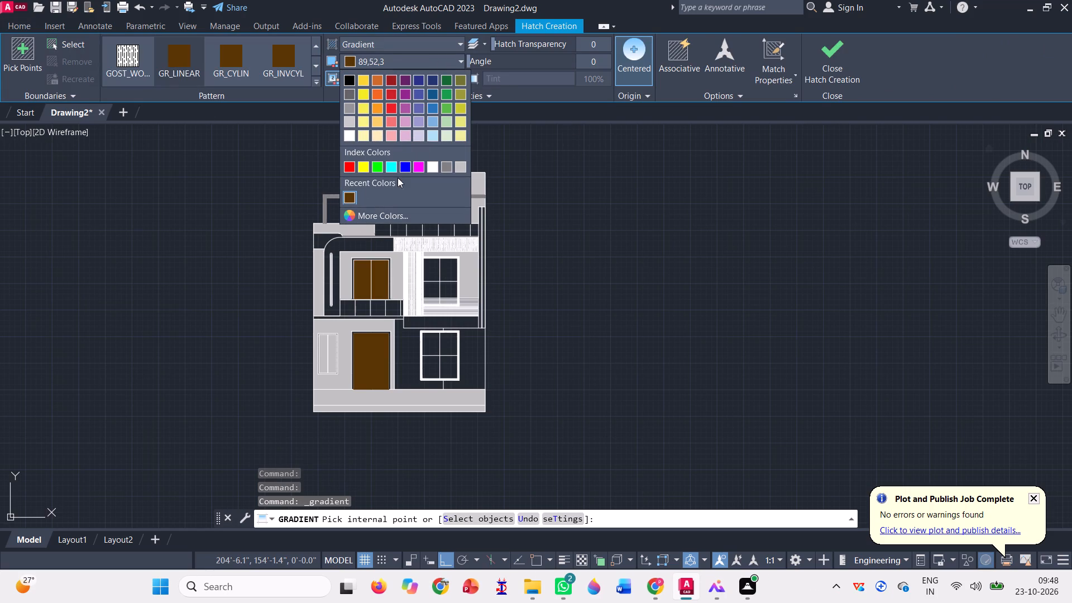
click(391, 167)
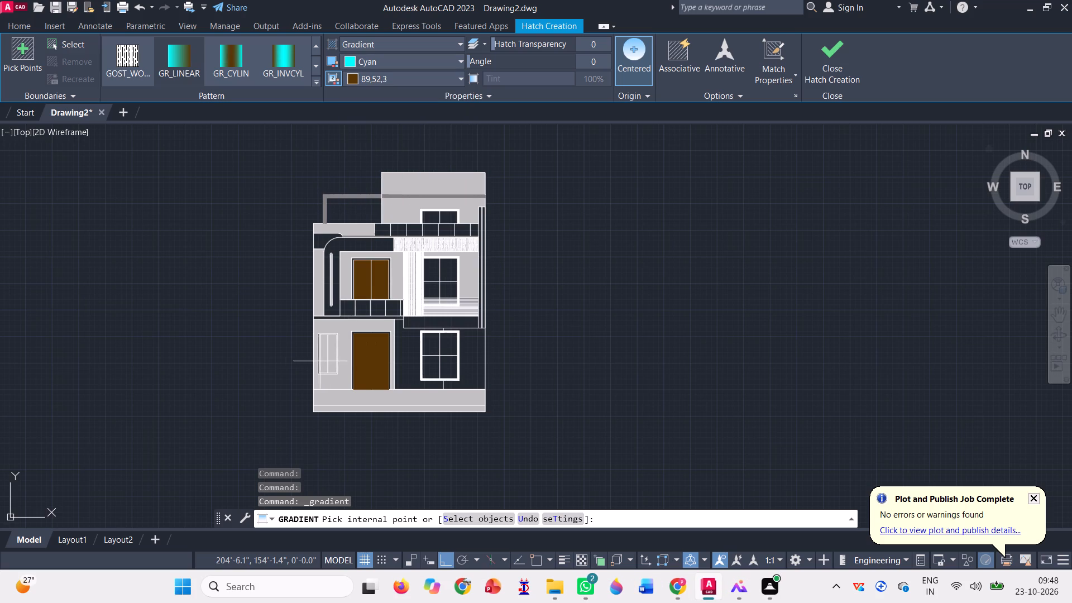
scroll(320, 361, up, 5)
click(336, 296)
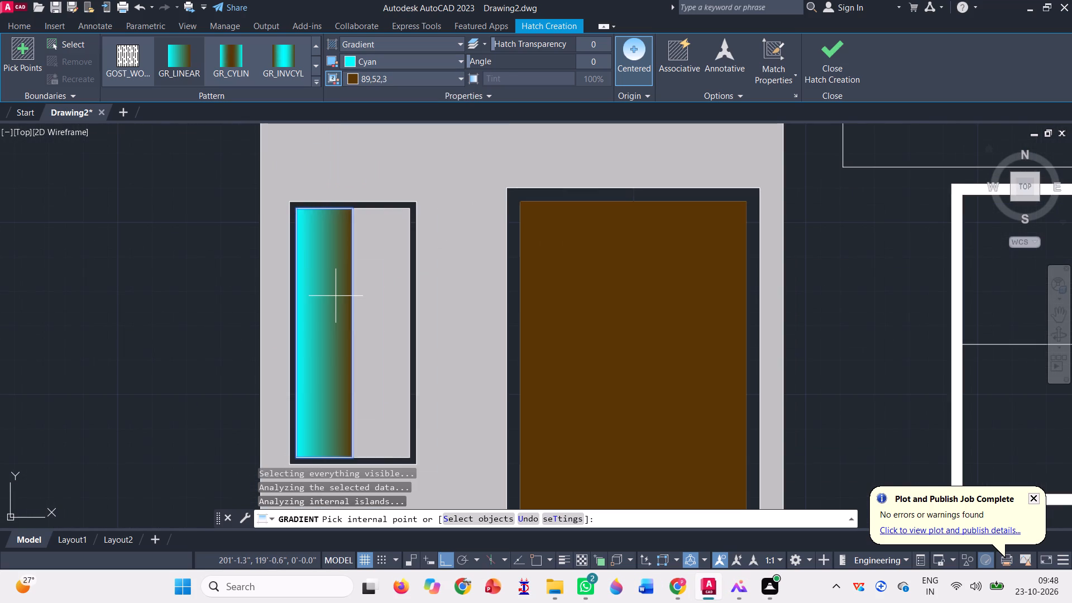
click(417, 83)
click(391, 181)
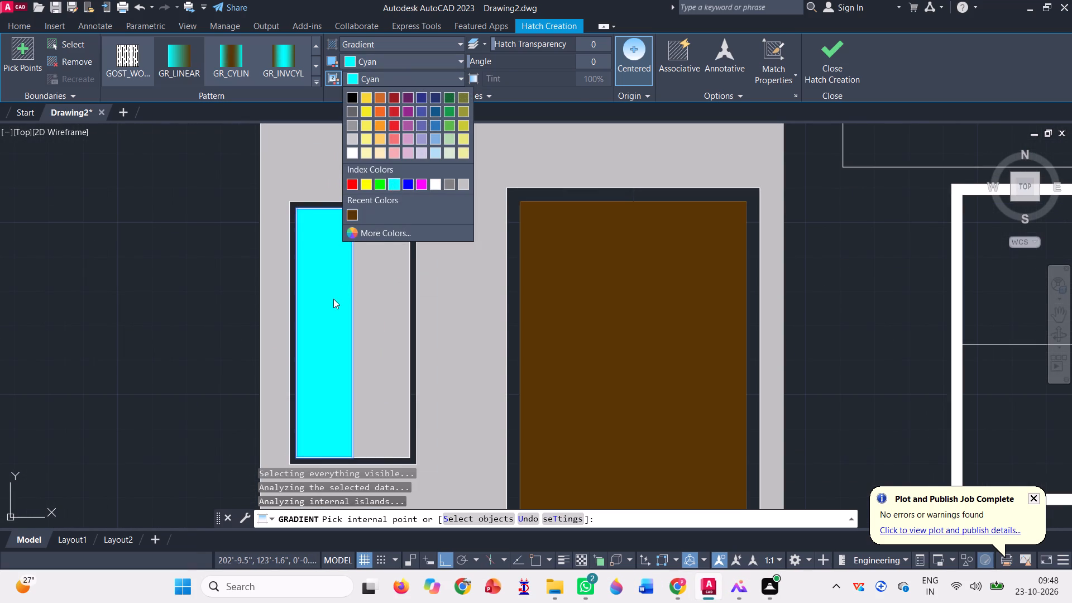
click(399, 262)
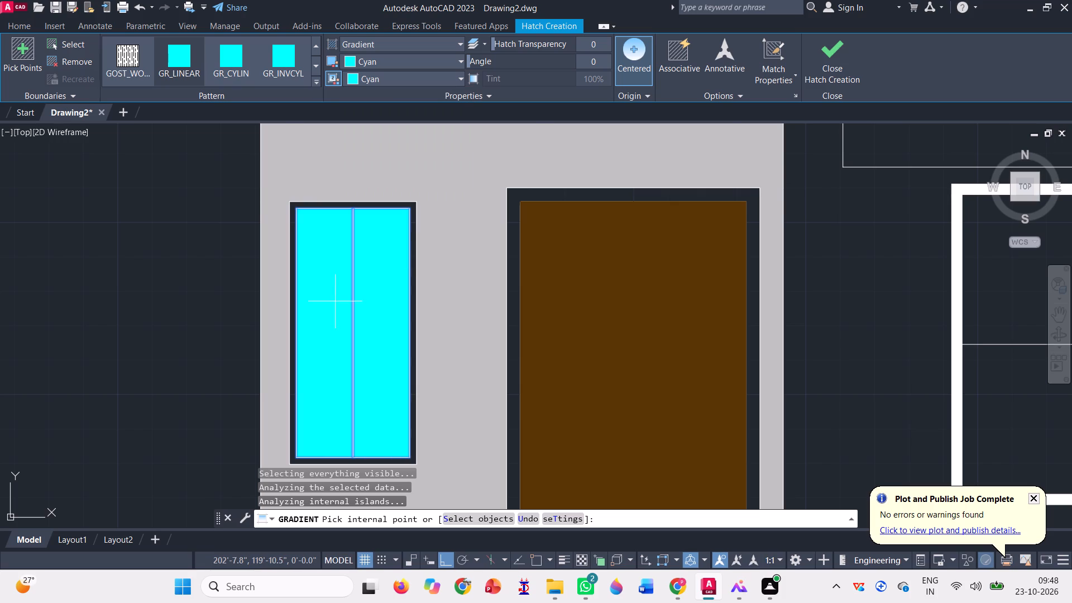
Fill the panes of the large ground-floor window with the same cyan gradient.
scroll(303, 322, down, 5)
scroll(421, 282, up, 2)
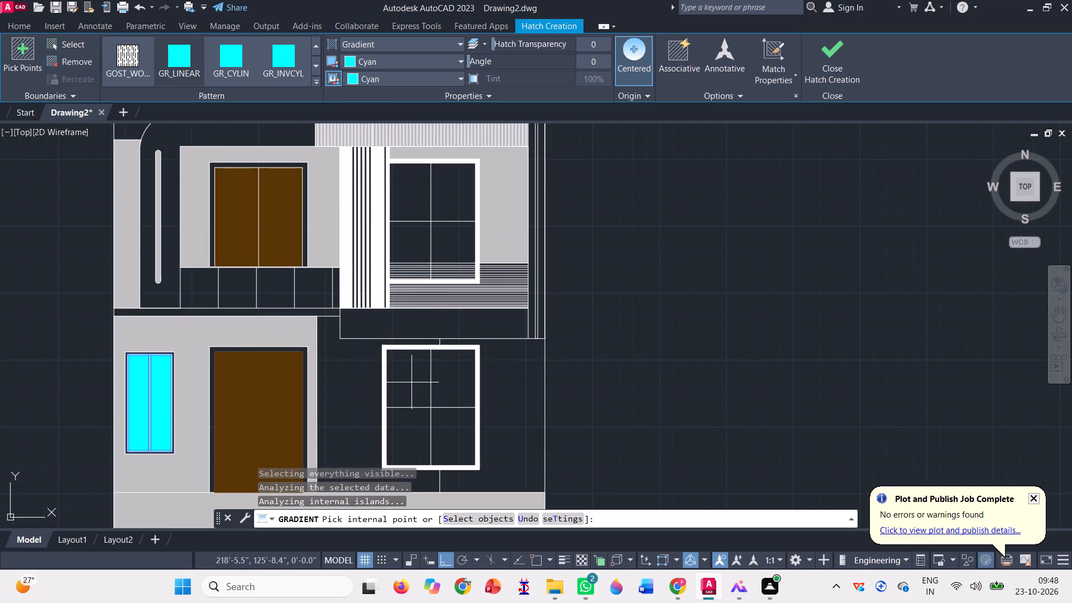
click(411, 382)
click(460, 429)
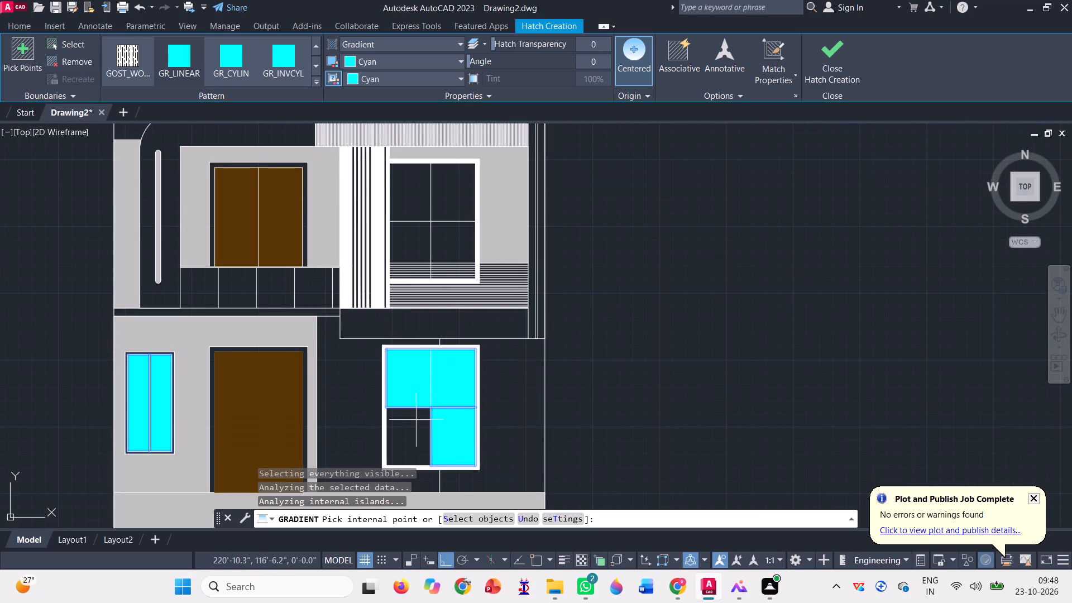
click(415, 420)
Fill the four first-floor window panes and both top-floor window panes with the cyan gradient, and finish the fill.
click(445, 181)
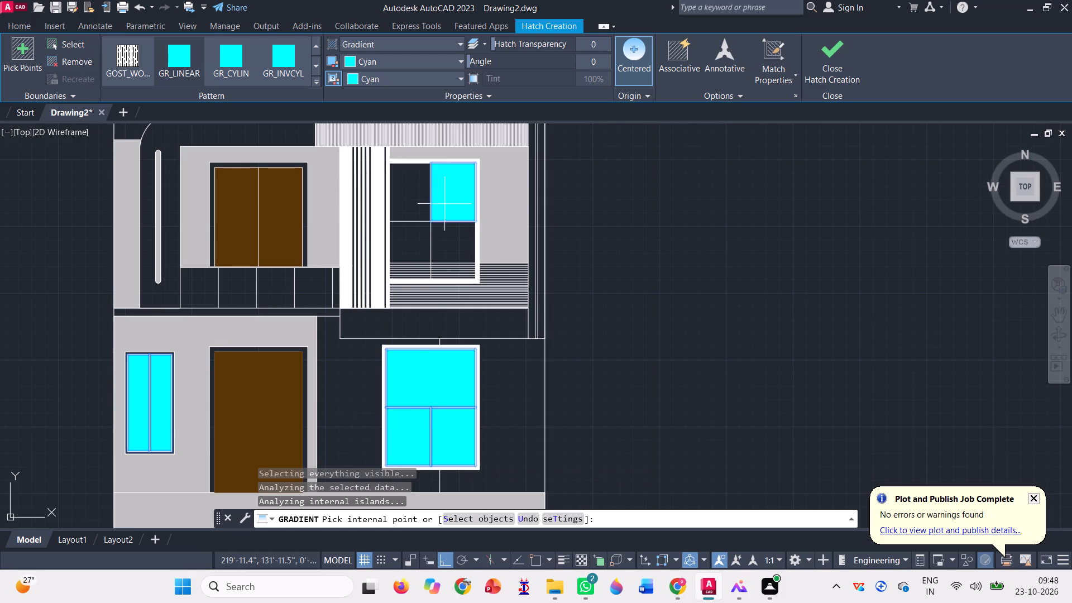
click(422, 198)
click(404, 248)
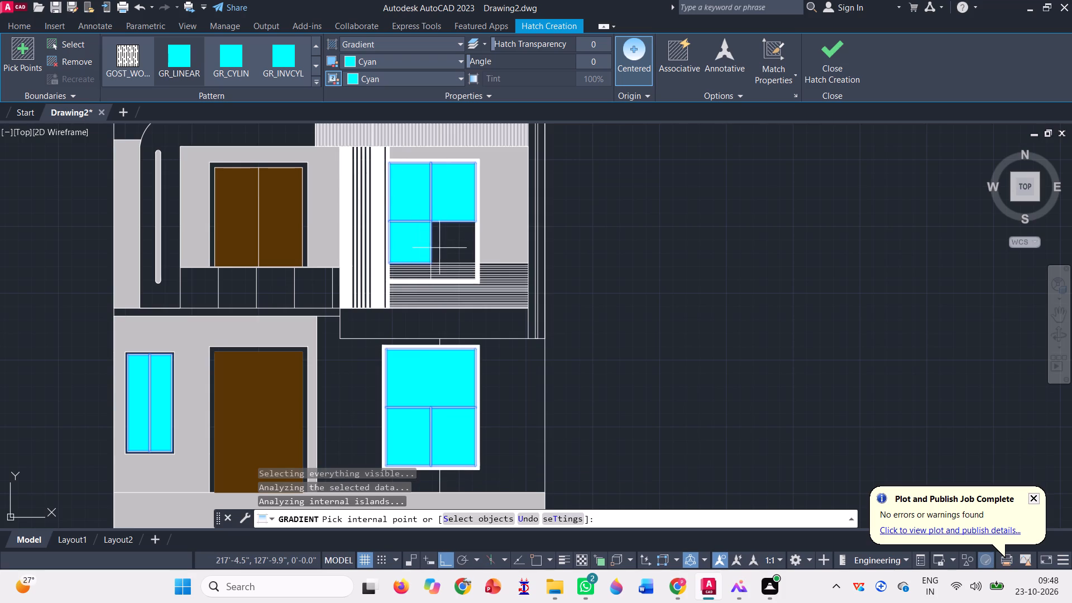
click(439, 248)
scroll(444, 333, down, 1)
scroll(456, 154, up, 3)
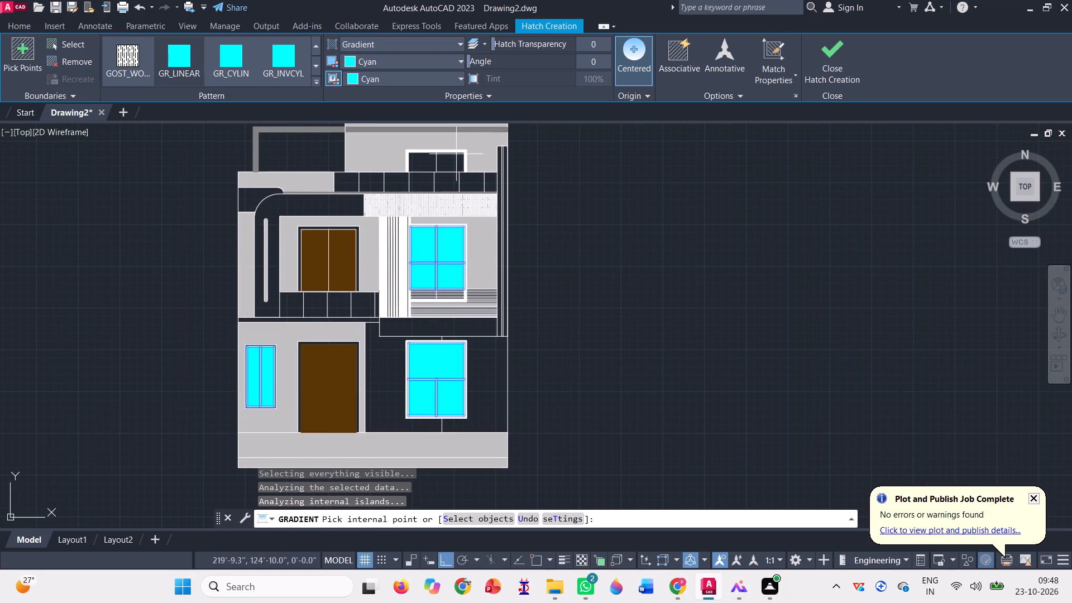
click(458, 160)
click(405, 161)
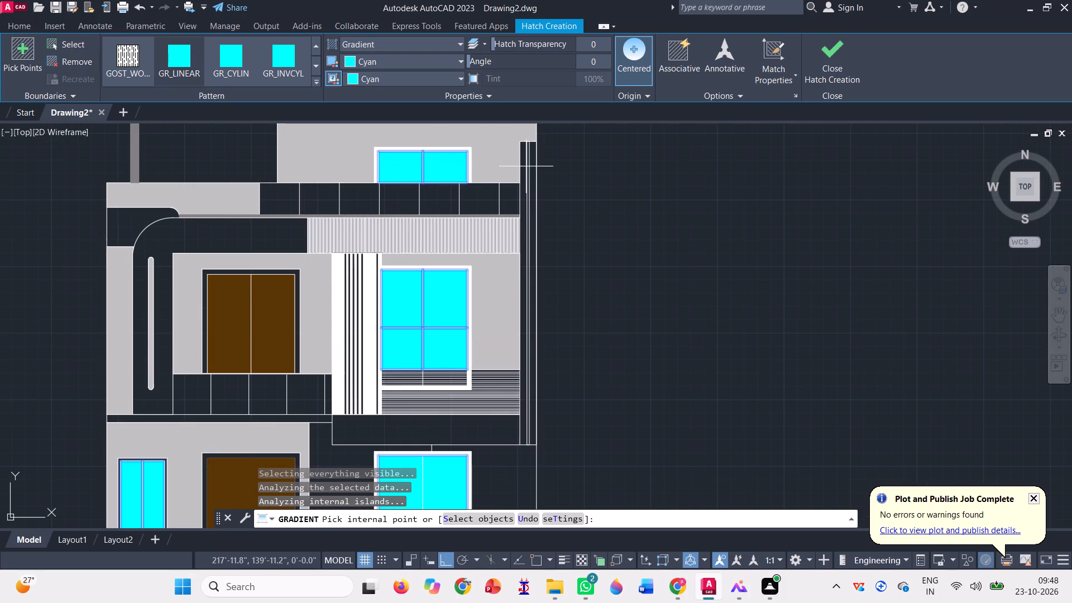
click(820, 62)
Fill the narrow vertical strips of the tall column at the building's right edge with a white 255,255,255 gradient, and finish the fill.
scroll(502, 250, down, 1)
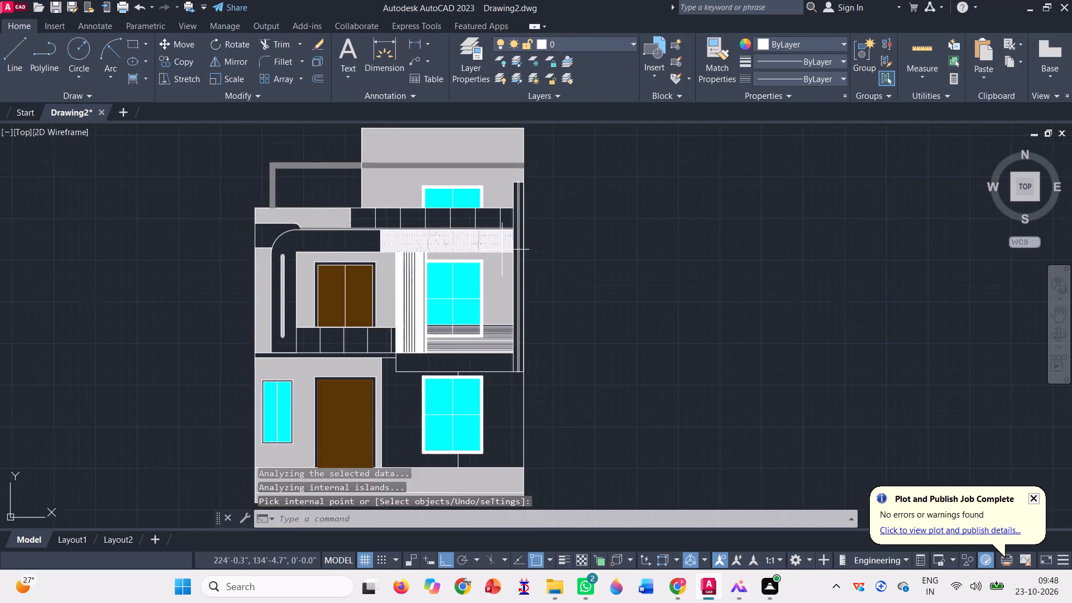
scroll(502, 250, down, 1)
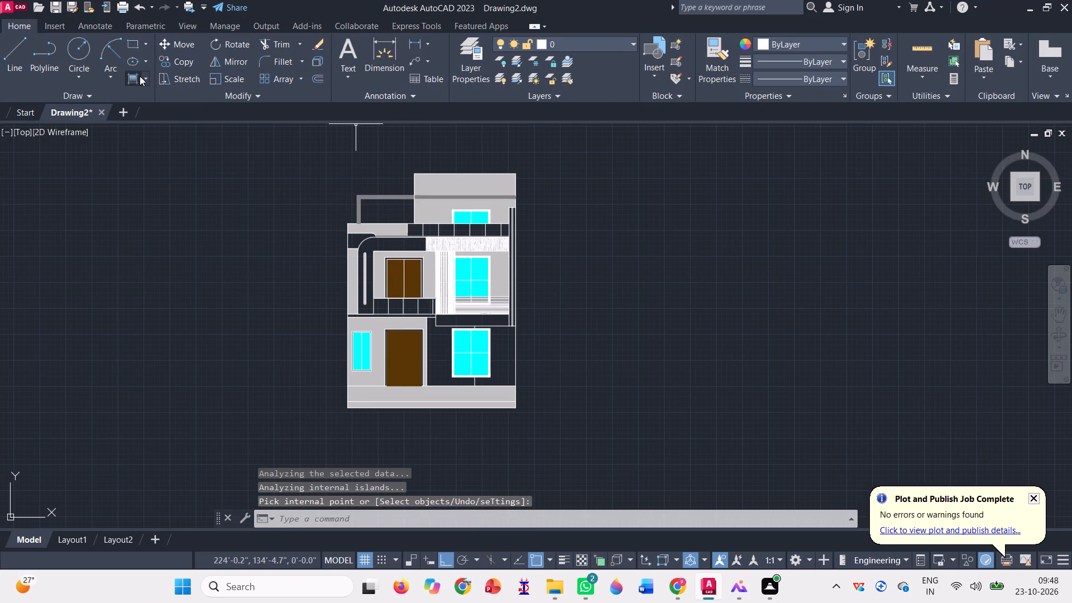
click(130, 76)
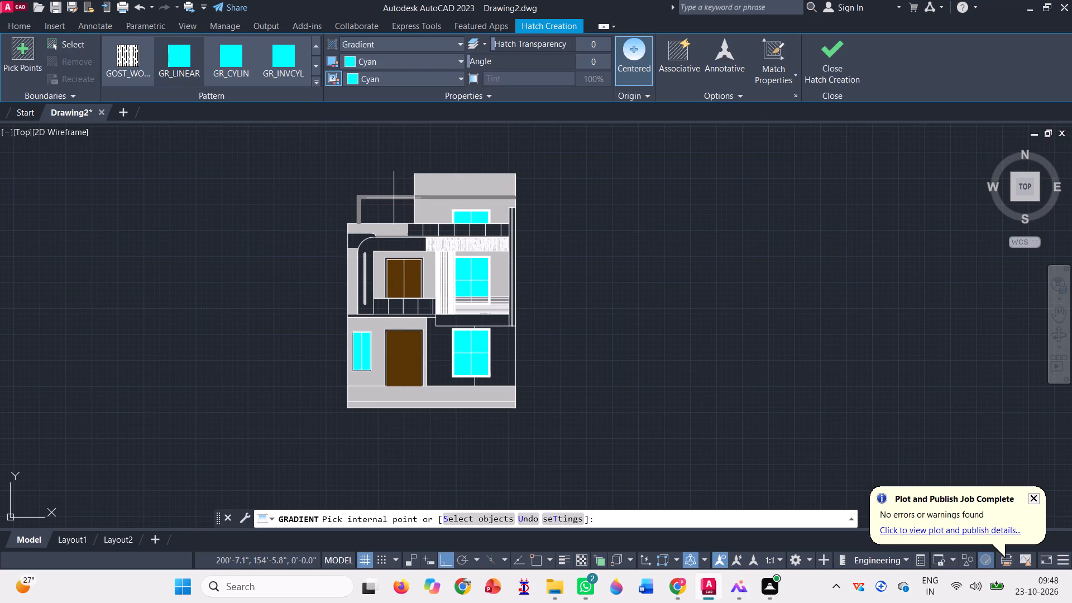
click(461, 63)
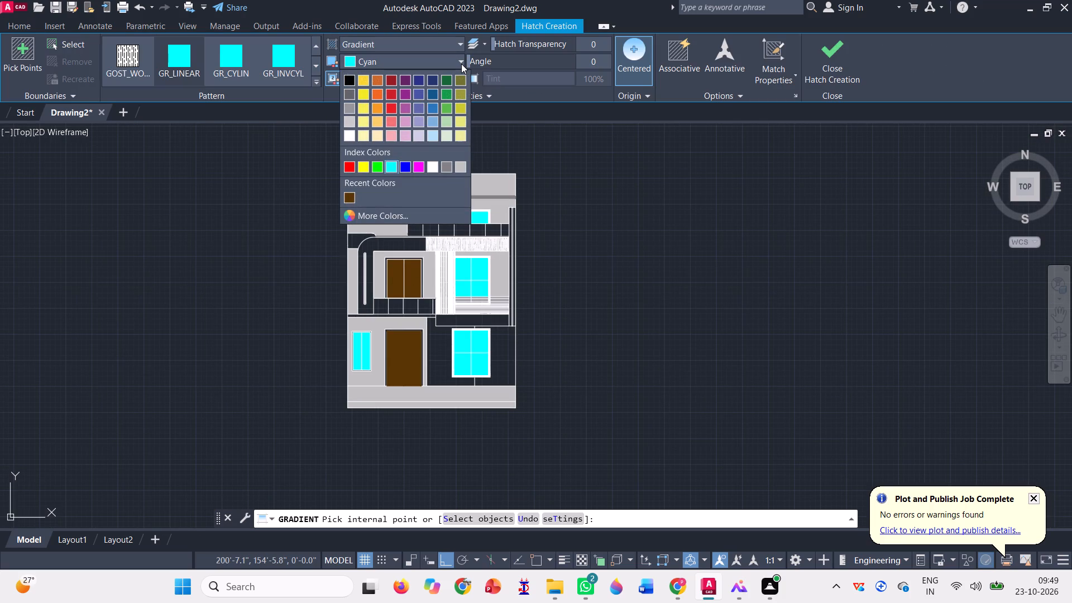
click(347, 135)
click(395, 76)
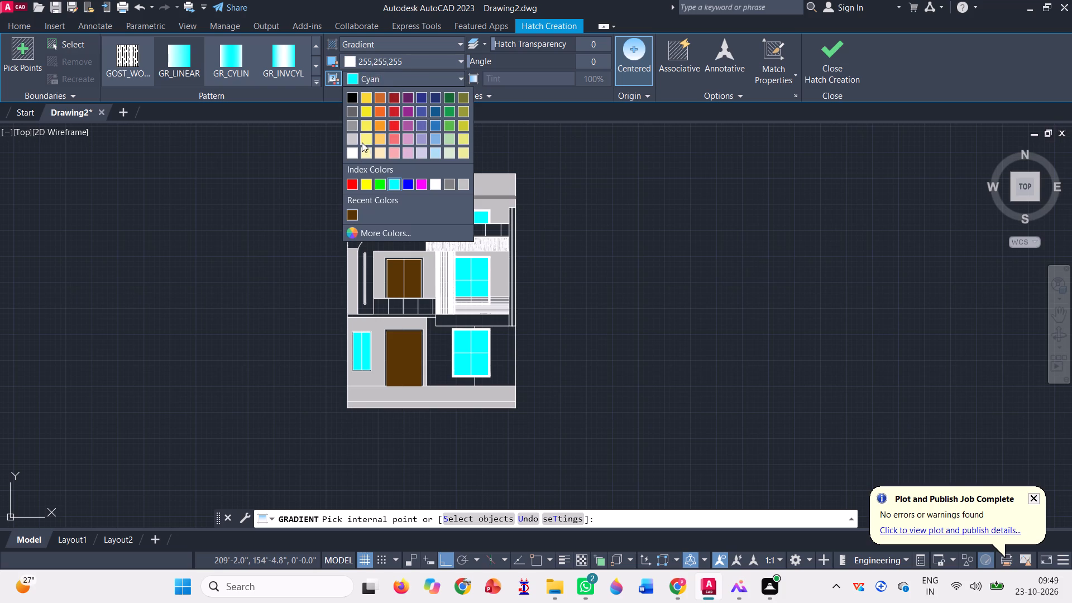
click(352, 154)
scroll(536, 259, up, 4)
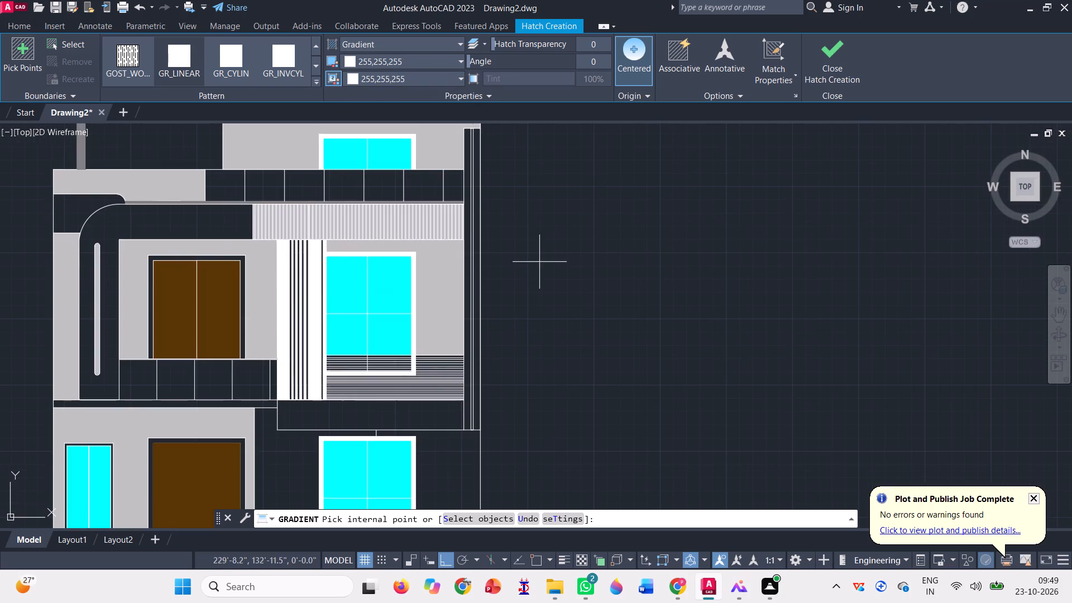
scroll(480, 268, up, 2)
click(470, 261)
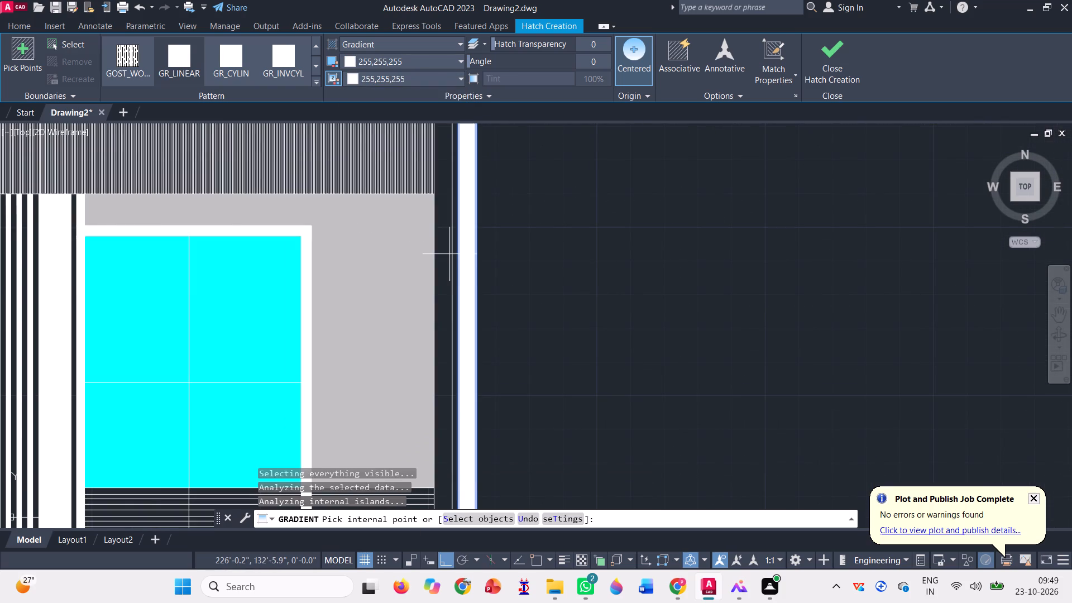
click(444, 249)
scroll(471, 262, down, 4)
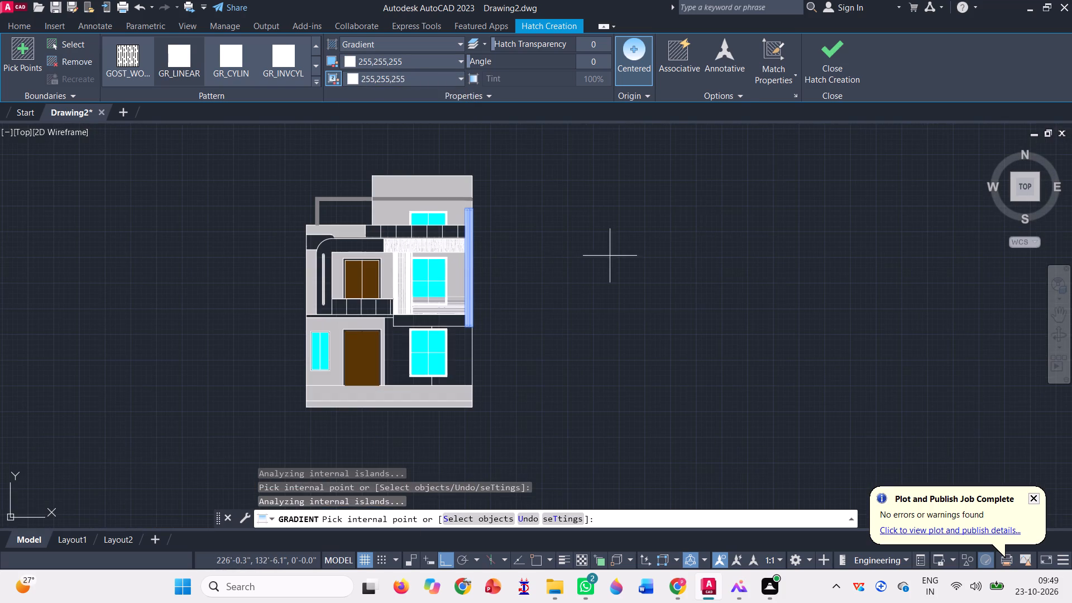
click(826, 63)
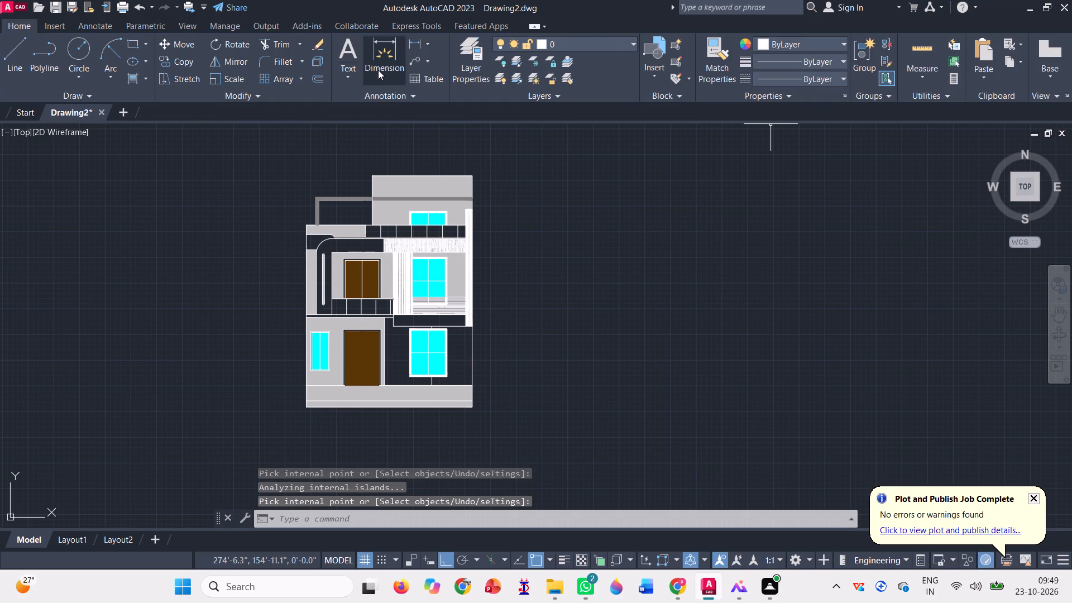
Start a new gradient fill with both colours set to off-white 242,242,242, luminance 95.
click(132, 81)
click(451, 61)
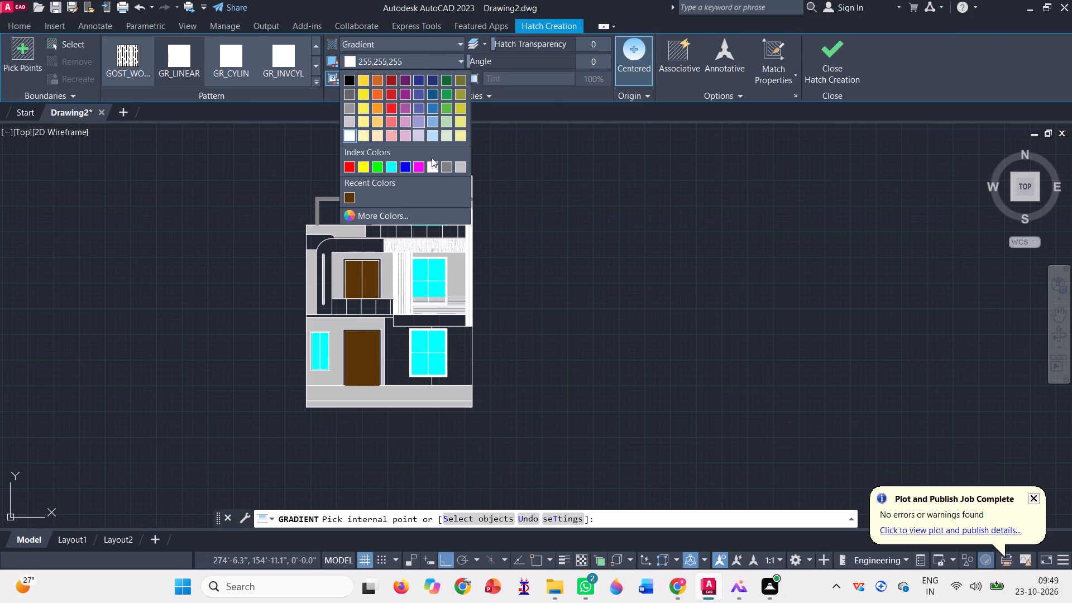
click(353, 210)
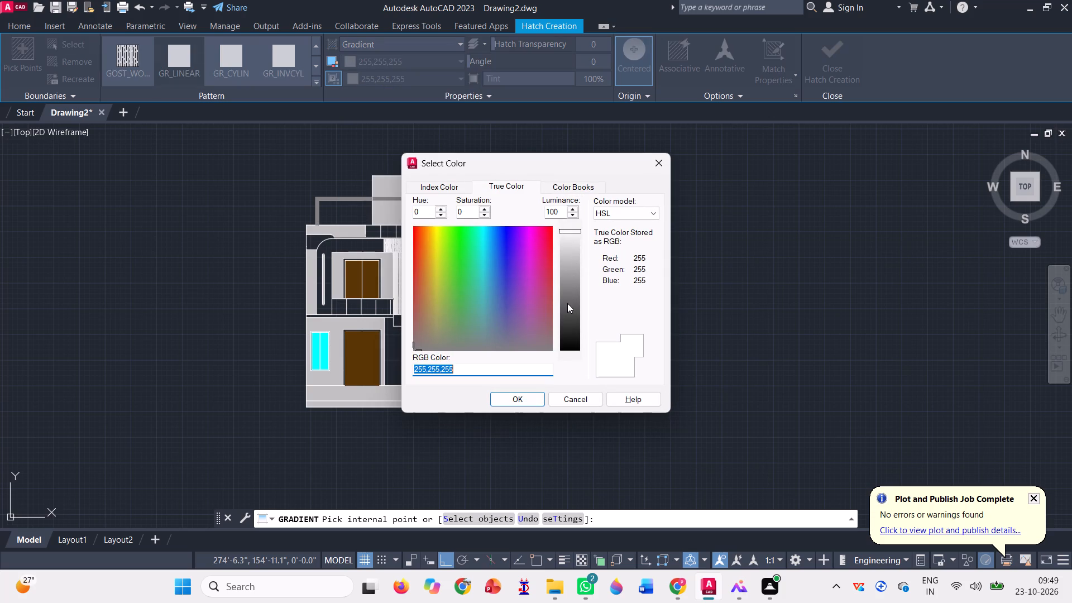
click(571, 236)
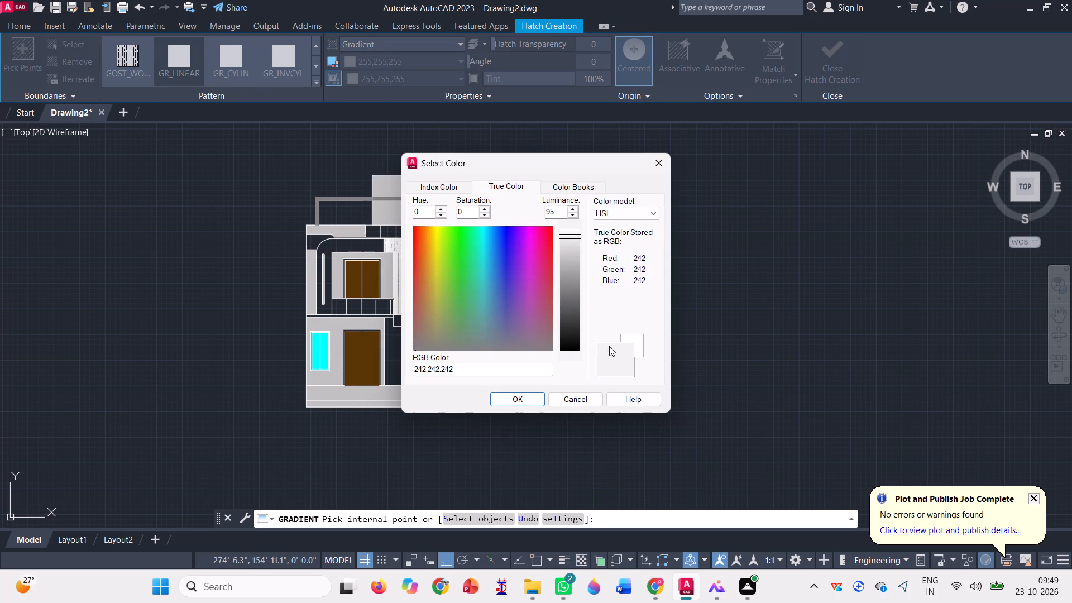
click(515, 396)
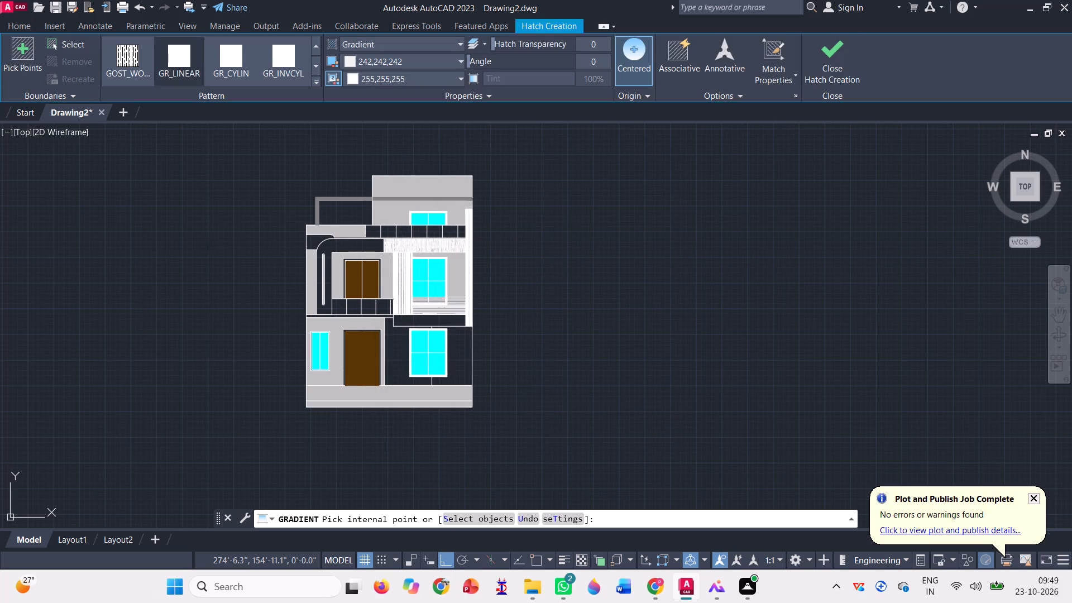
click(392, 80)
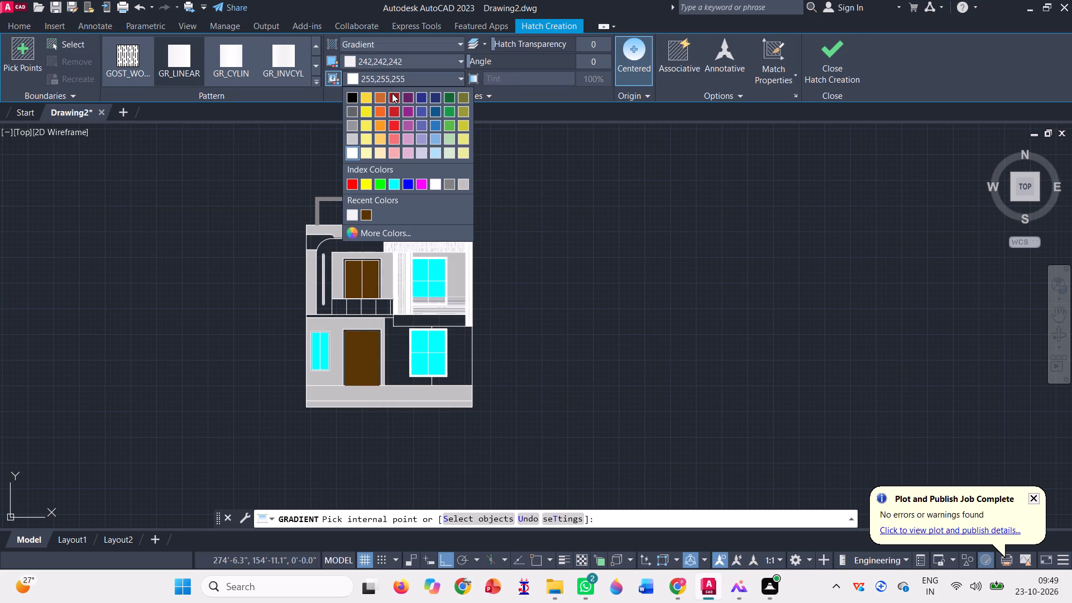
click(350, 216)
Fill the curved first-floor frame, the rounded block beside it and the ground-floor wall between door and large window with off-white; finish the fill.
click(350, 246)
scroll(338, 247, up, 3)
click(248, 216)
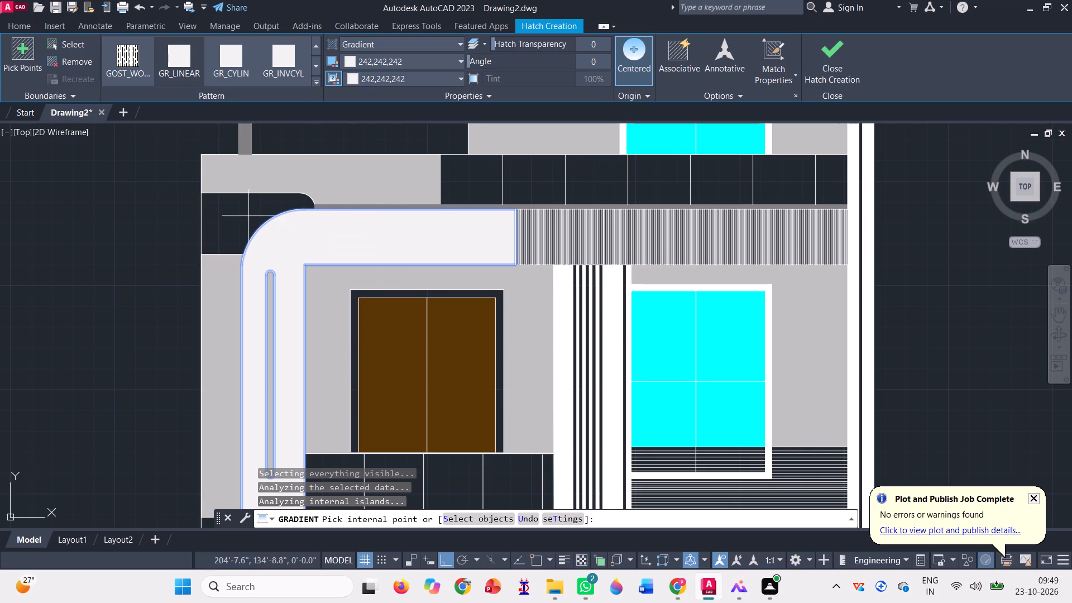
scroll(348, 252, down, 1)
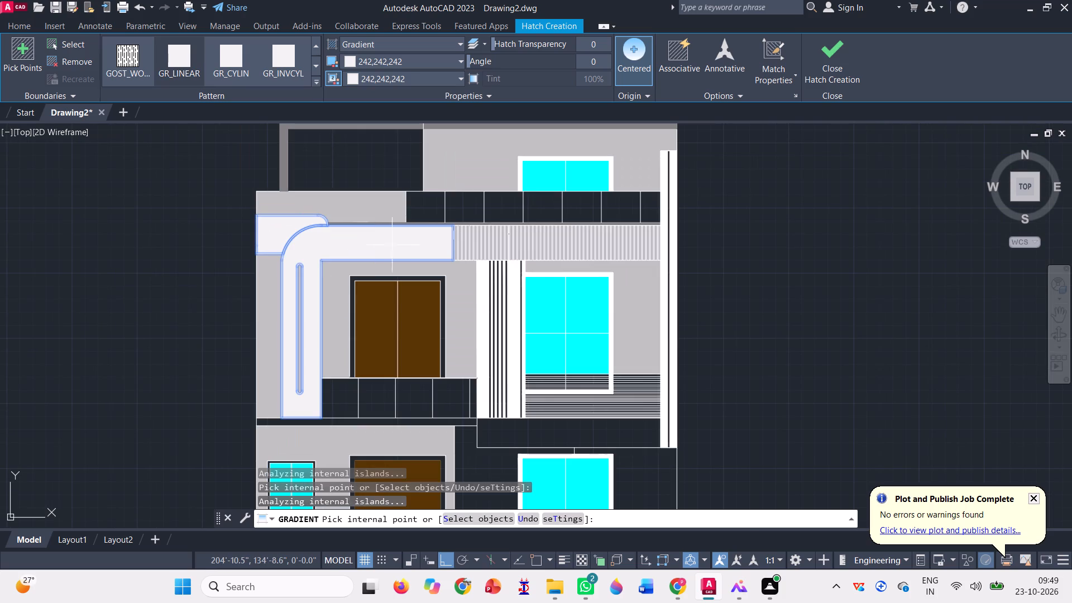
scroll(395, 244, down, 1)
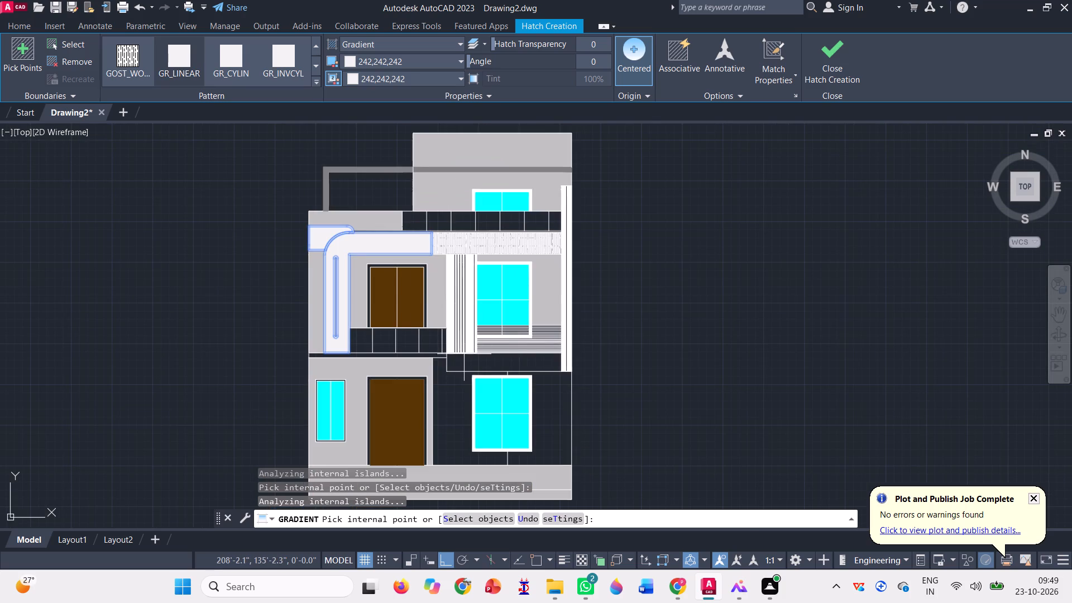
click(450, 393)
scroll(438, 358, down, 1)
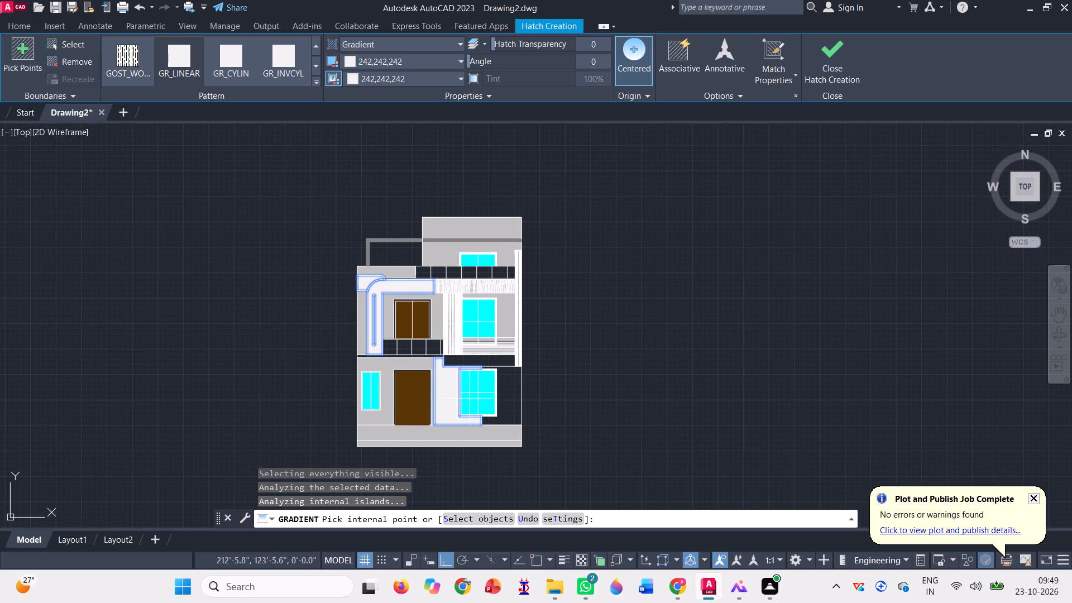
click(831, 60)
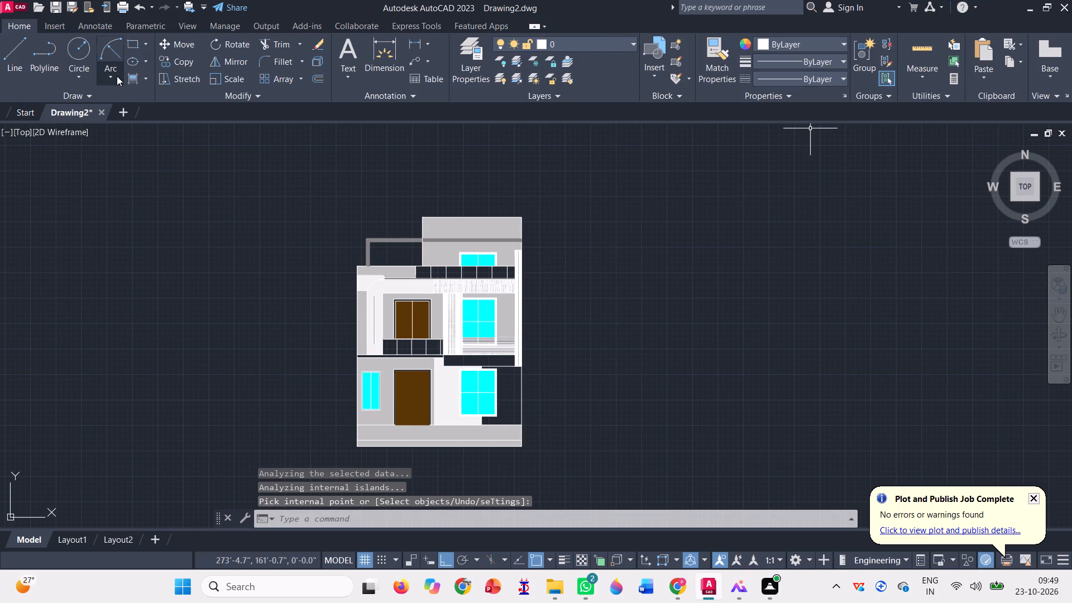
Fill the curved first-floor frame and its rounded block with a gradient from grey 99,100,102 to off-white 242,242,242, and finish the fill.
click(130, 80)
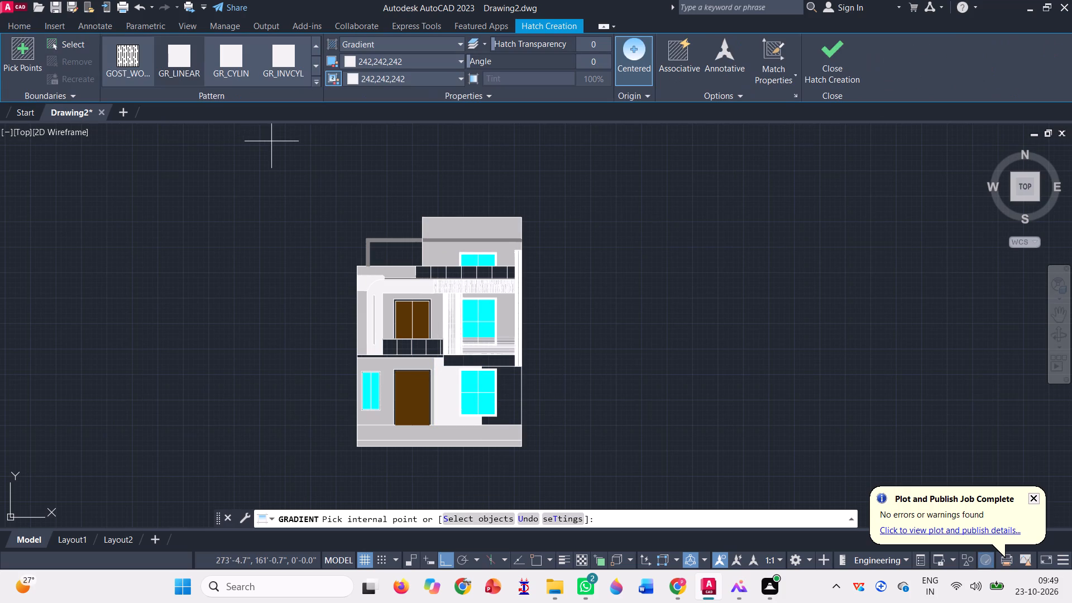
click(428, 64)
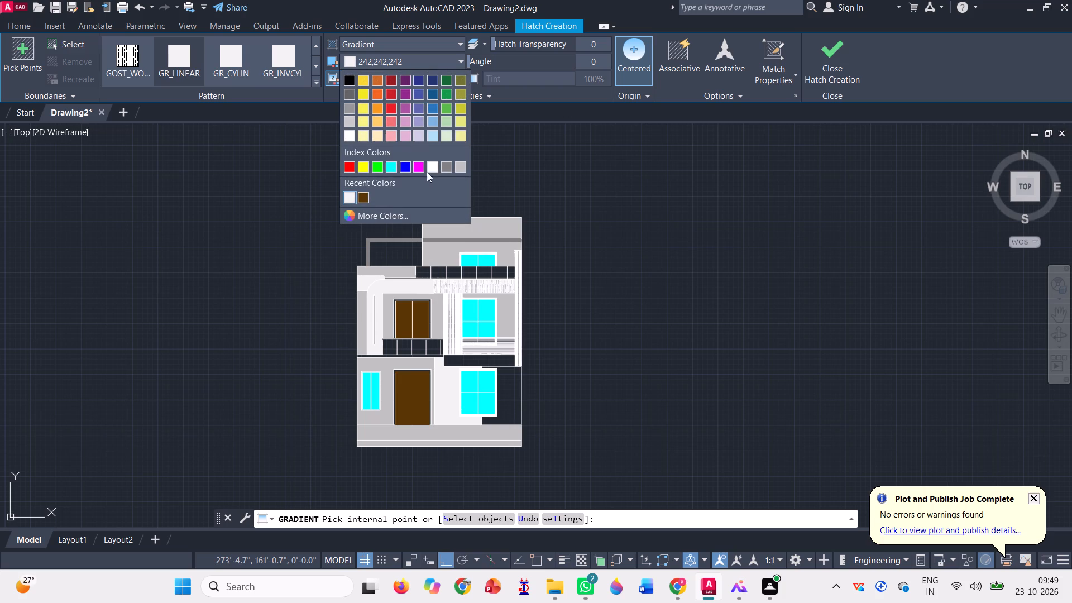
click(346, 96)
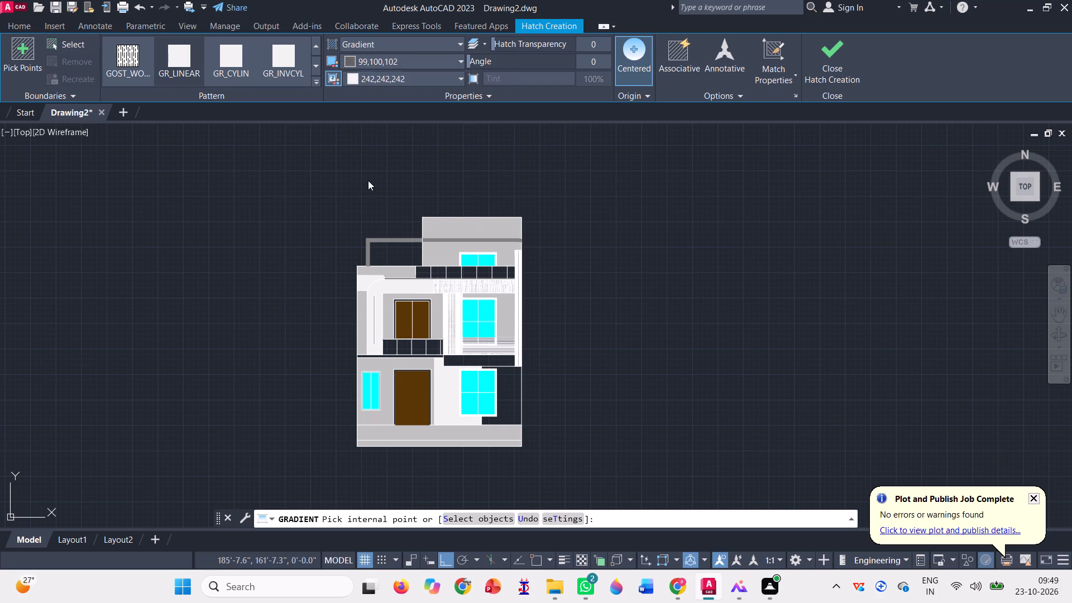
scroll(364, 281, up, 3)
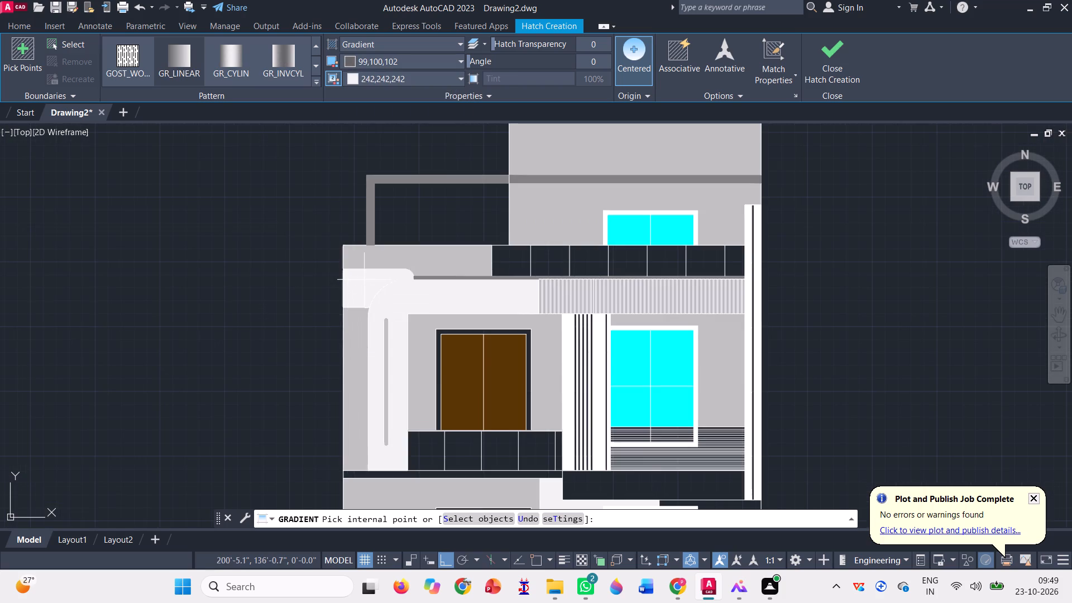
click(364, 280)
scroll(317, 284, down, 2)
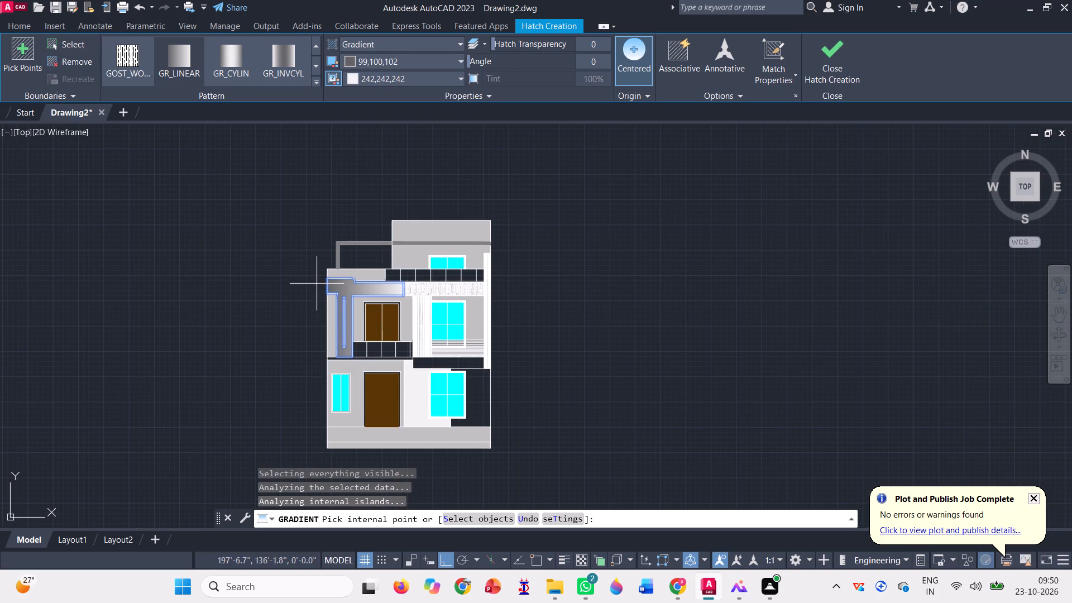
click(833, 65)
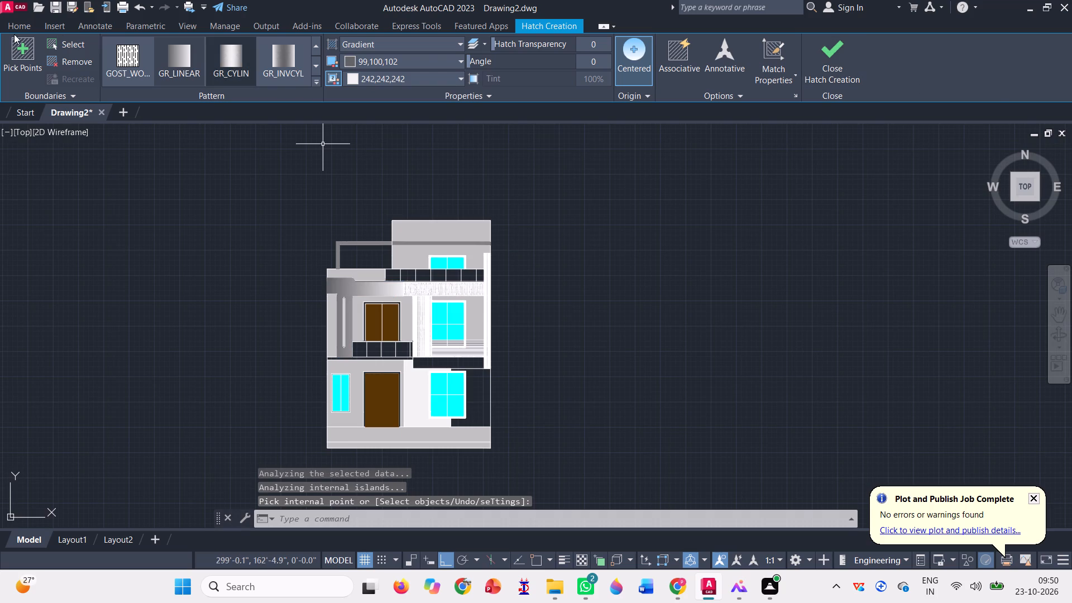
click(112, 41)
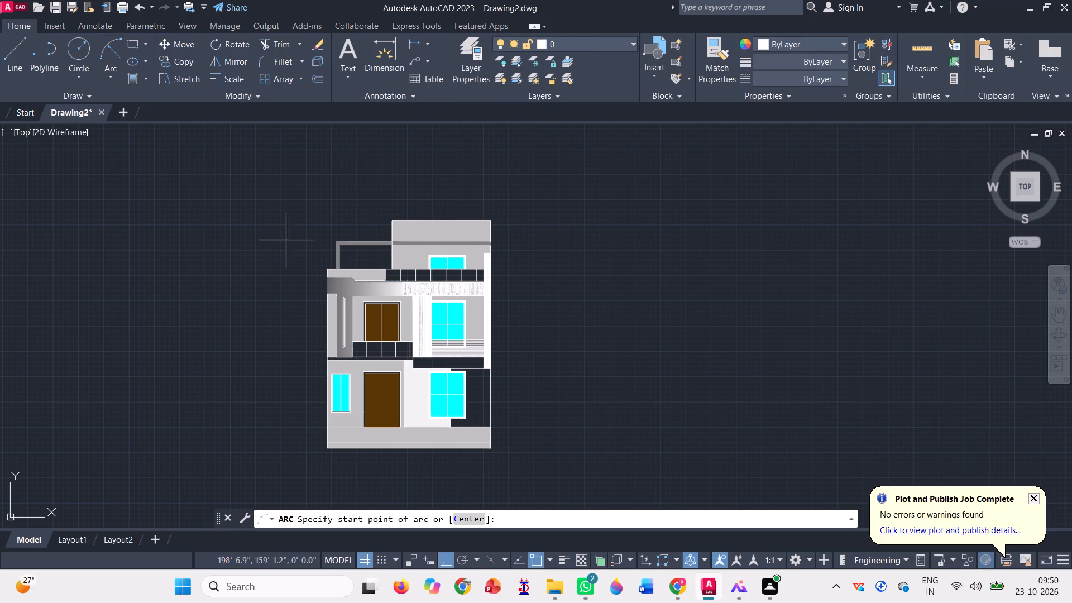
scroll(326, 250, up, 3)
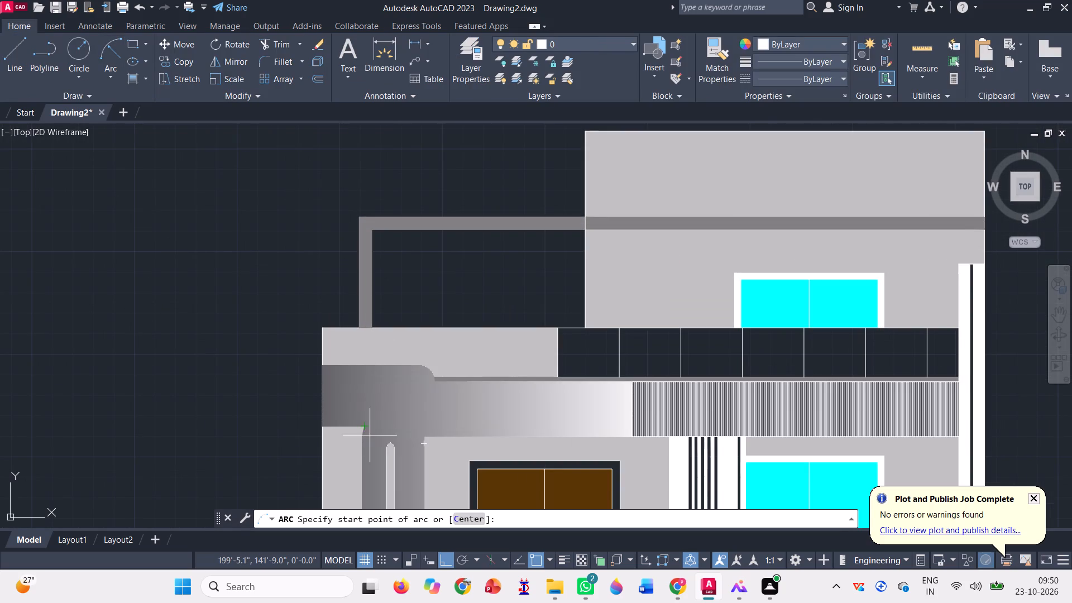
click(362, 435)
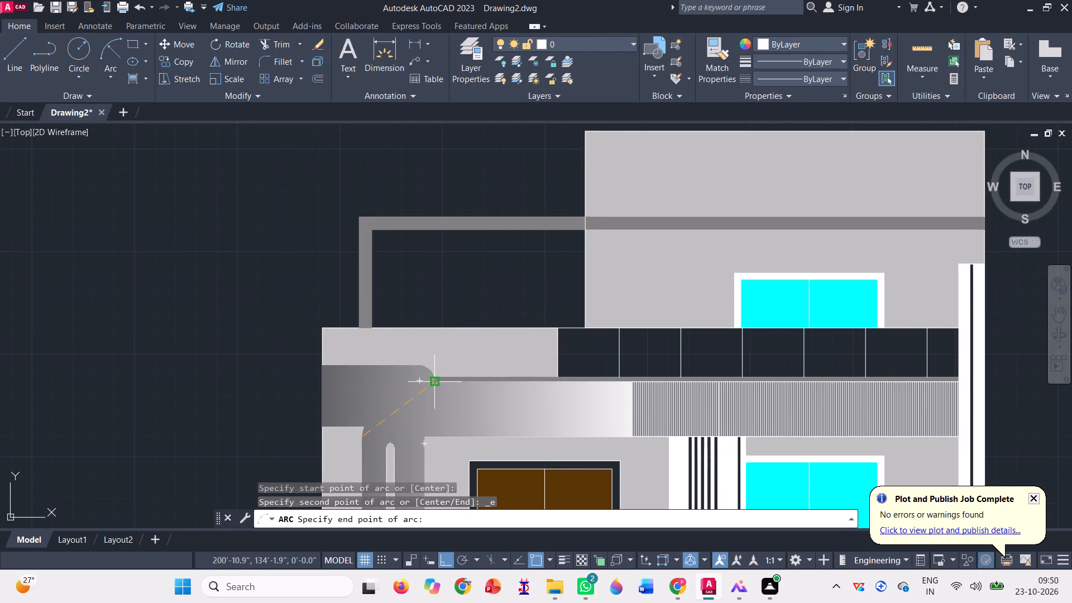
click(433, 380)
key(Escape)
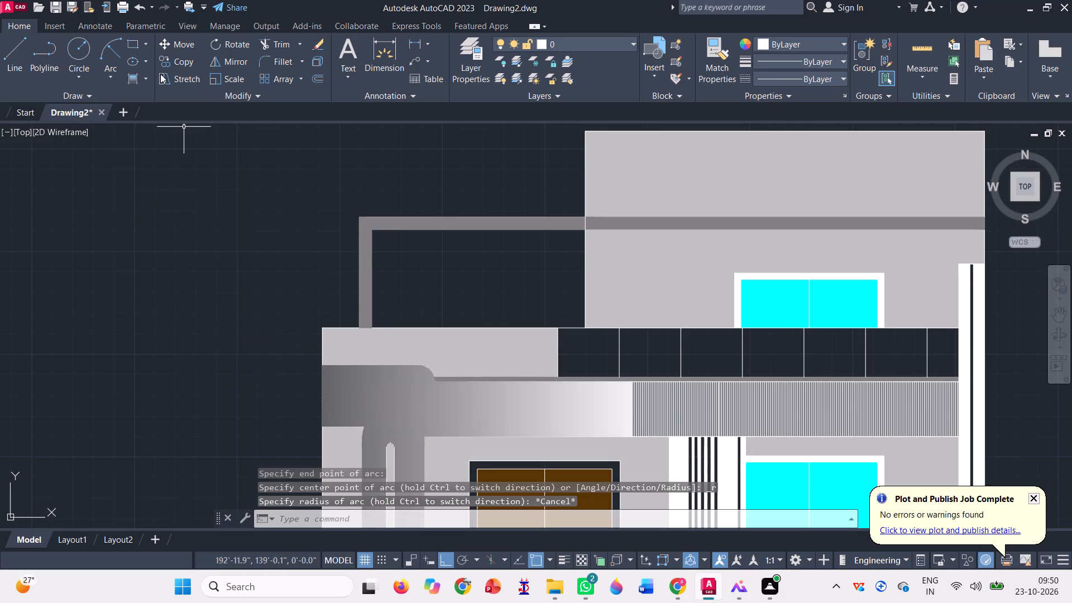
Draw a start-end-radius arc from the rounded block's lower end at the beam to the frame column's outer edge, rounding the frame's outer corner.
click(113, 44)
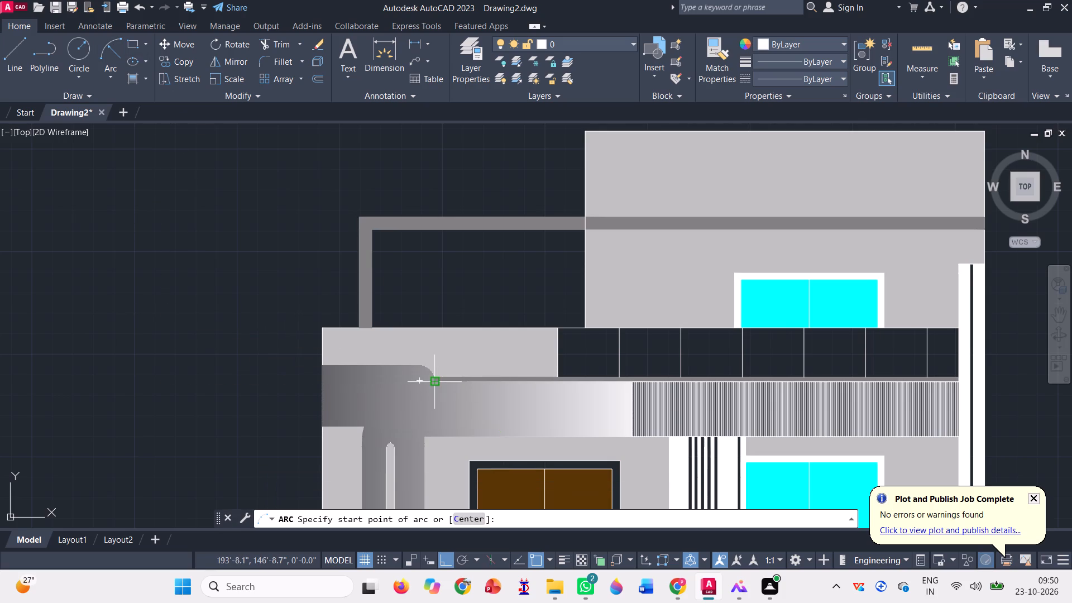
click(435, 382)
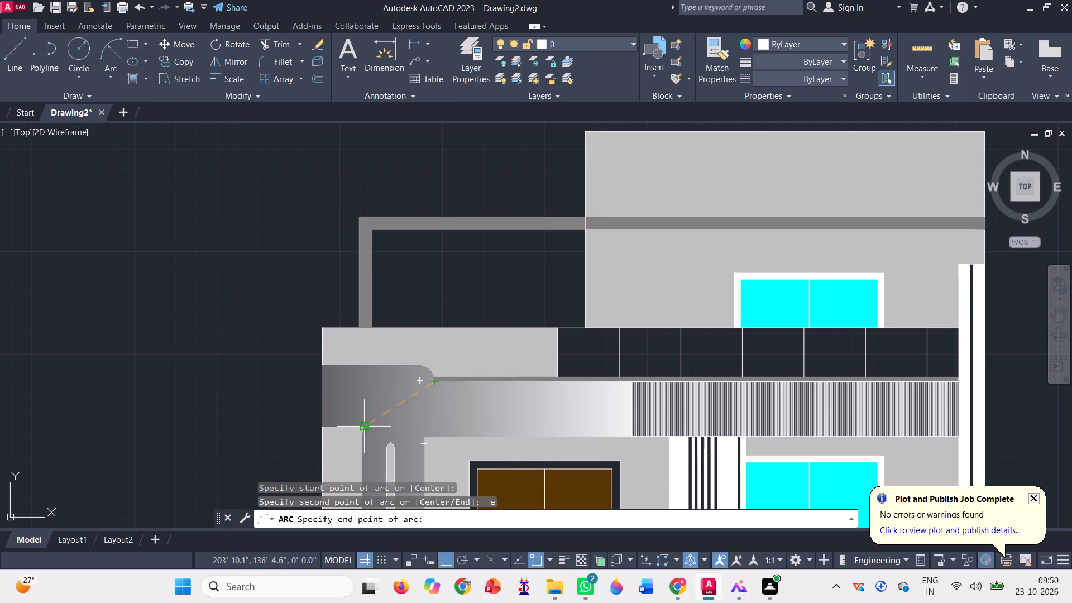
click(361, 436)
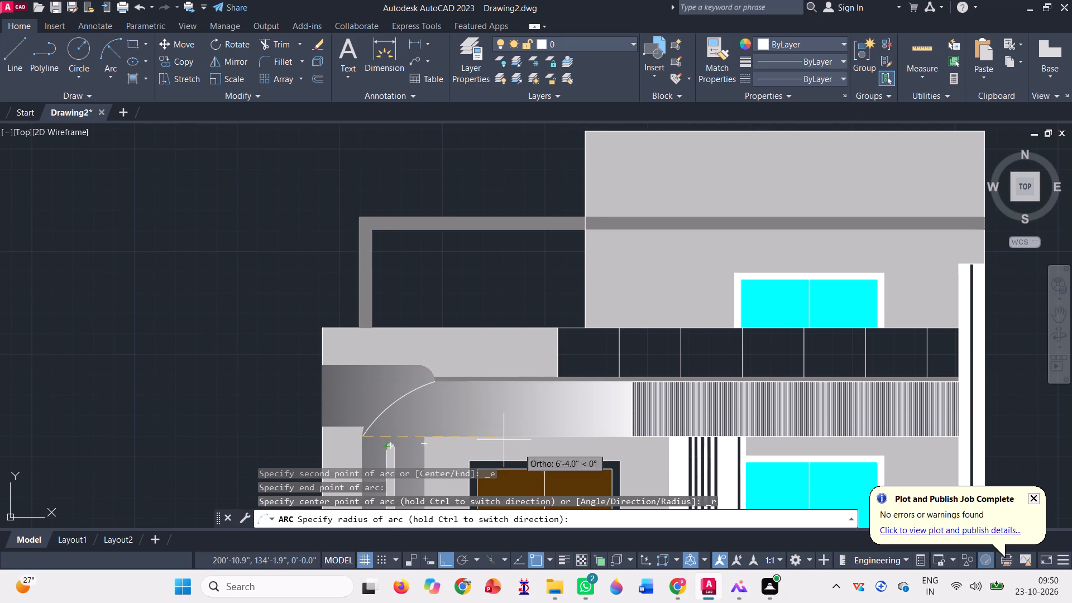
scroll(277, 357, down, 2)
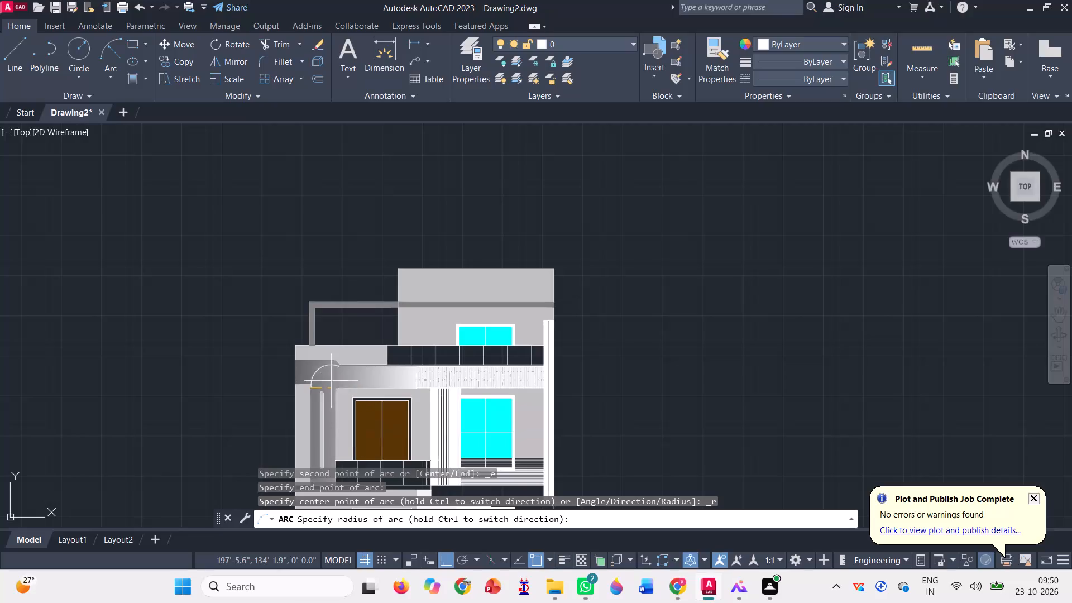
click(335, 381)
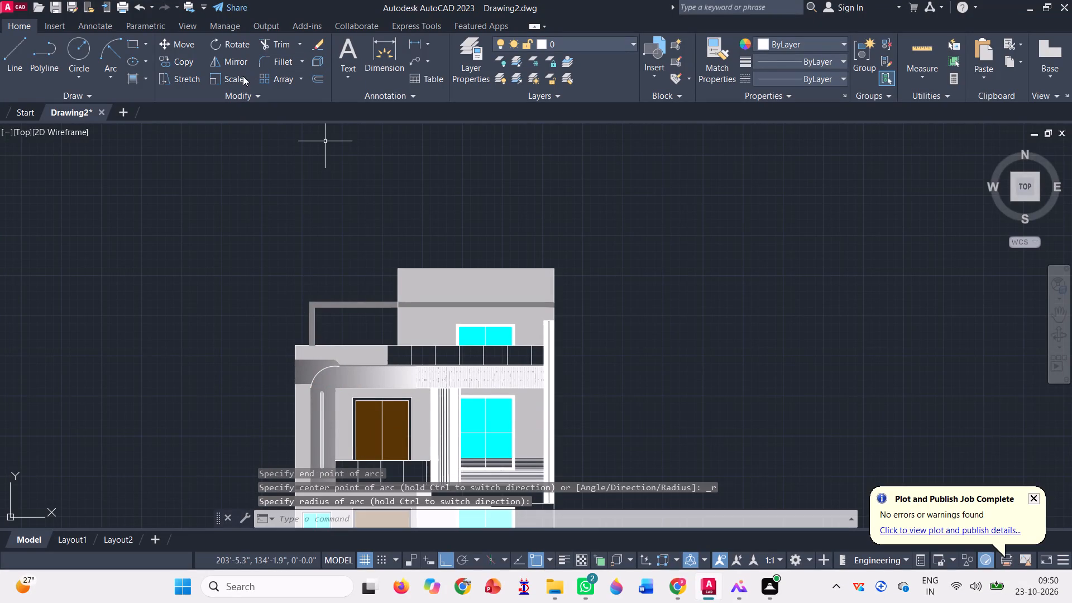
Fill the rounded block outside the new arc with a gradient using orange 205,105,40 for both colours, and finish the fill.
scroll(347, 379, up, 3)
scroll(285, 328, down, 2)
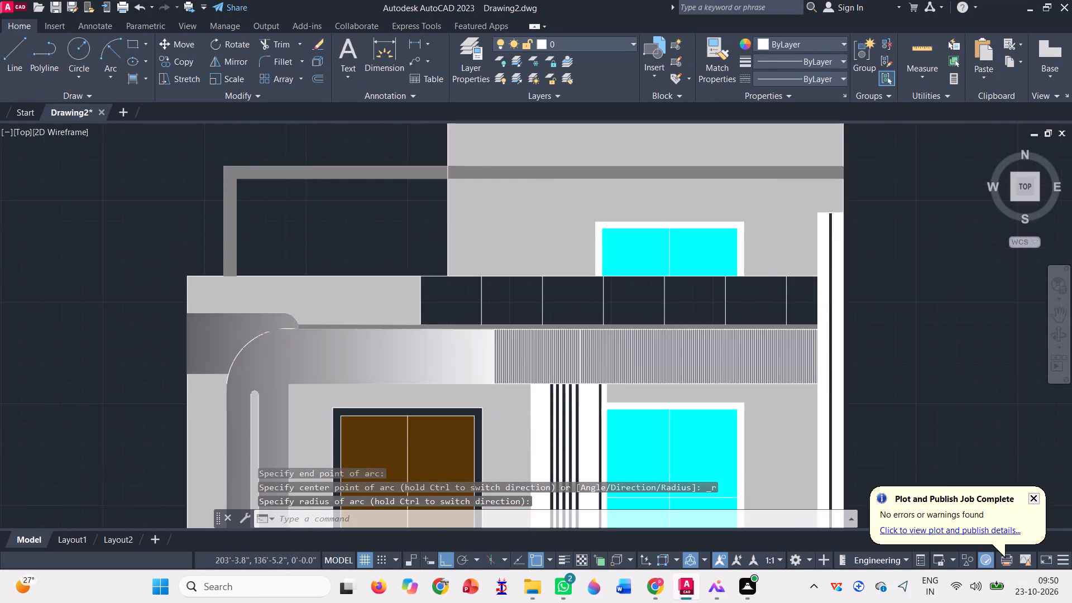
click(133, 79)
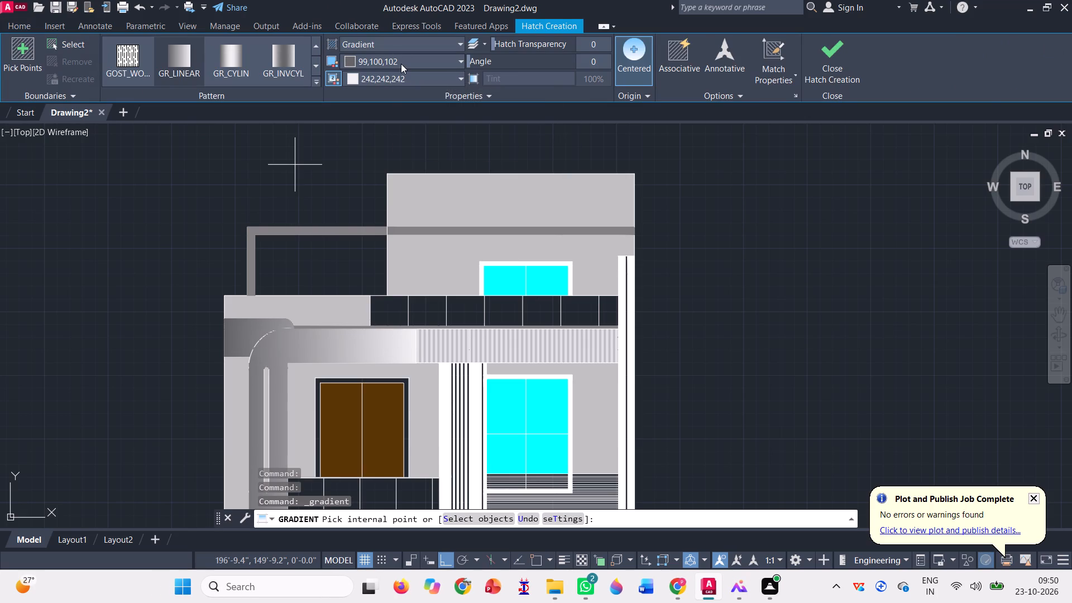
click(401, 64)
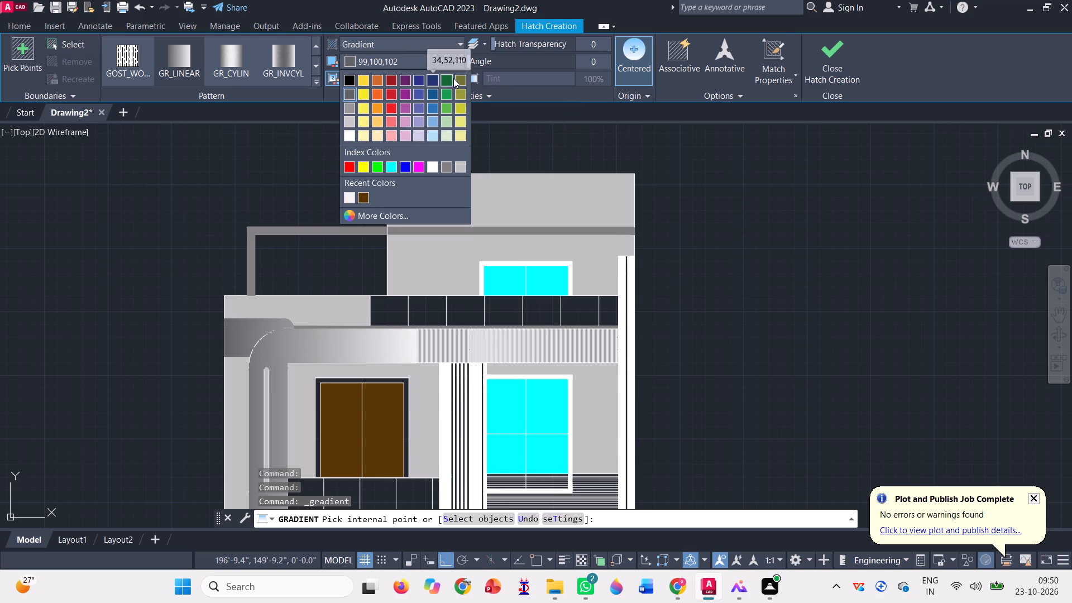
click(381, 78)
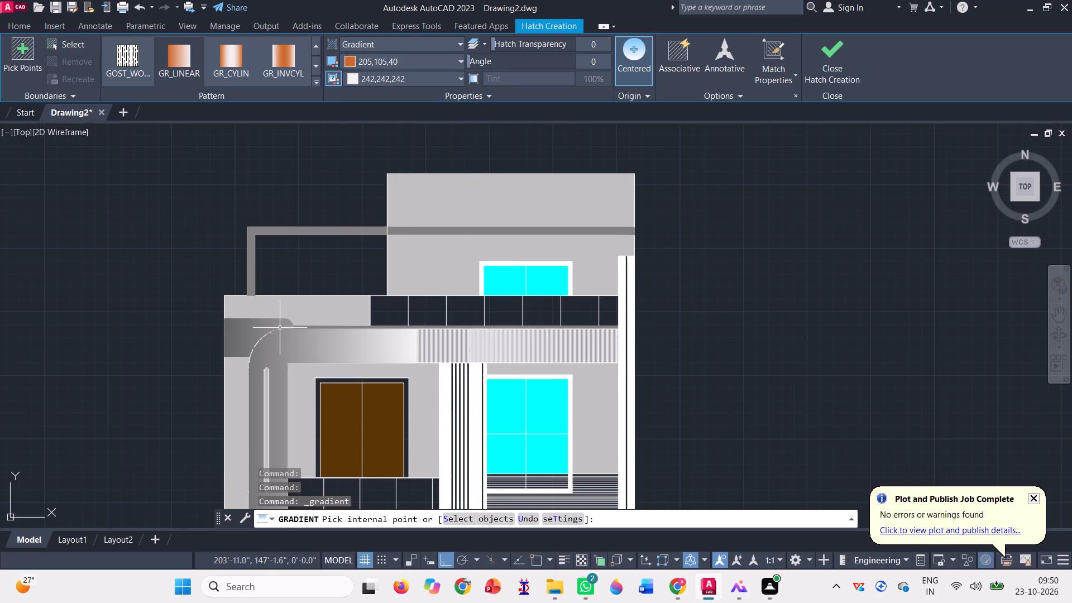
click(246, 327)
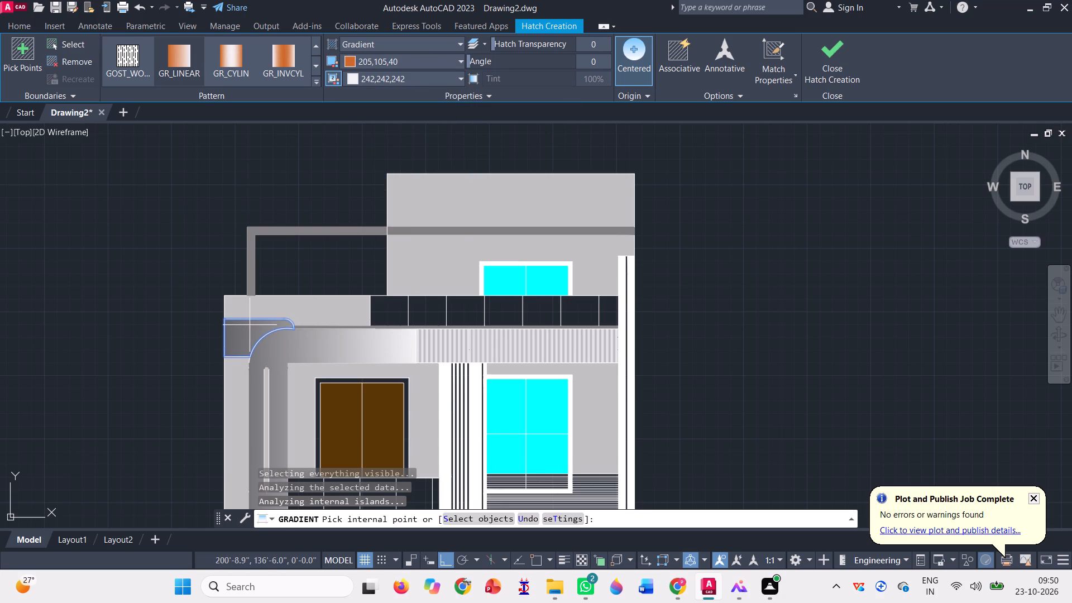
click(250, 324)
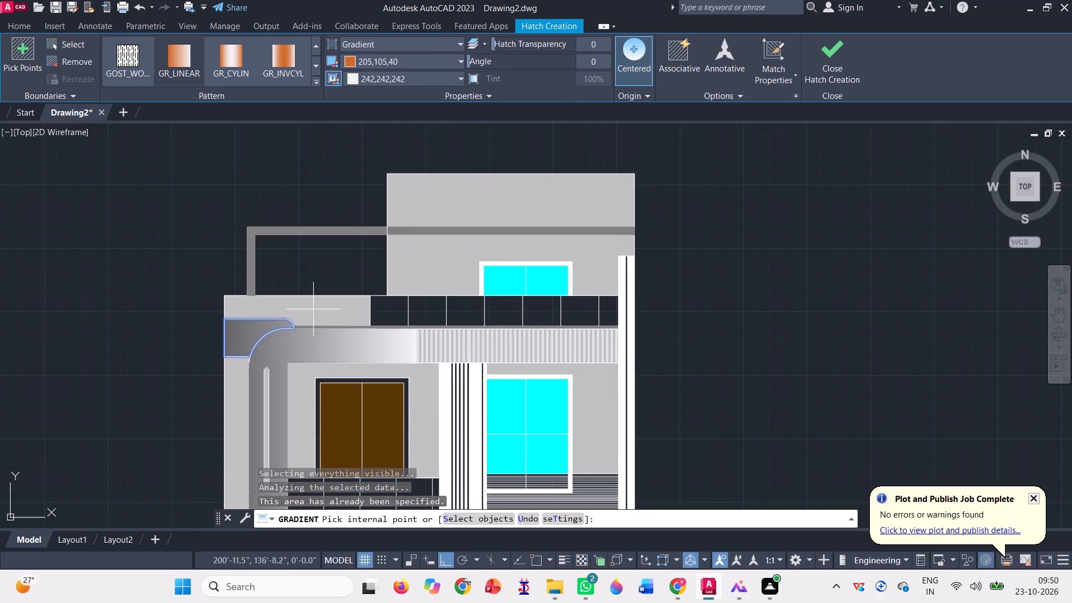
scroll(426, 279, down, 1)
click(420, 81)
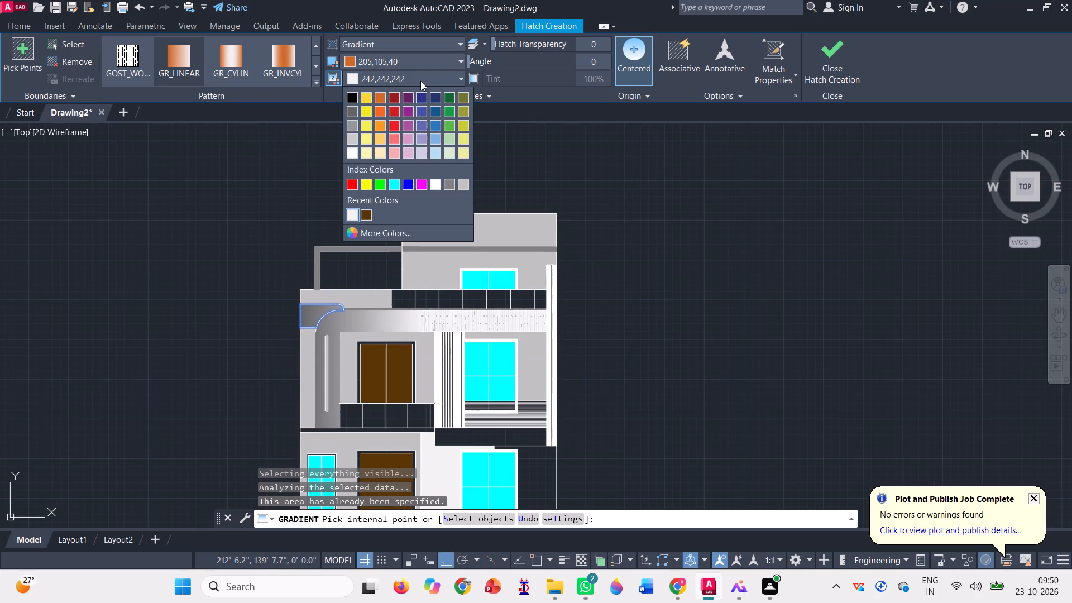
click(382, 95)
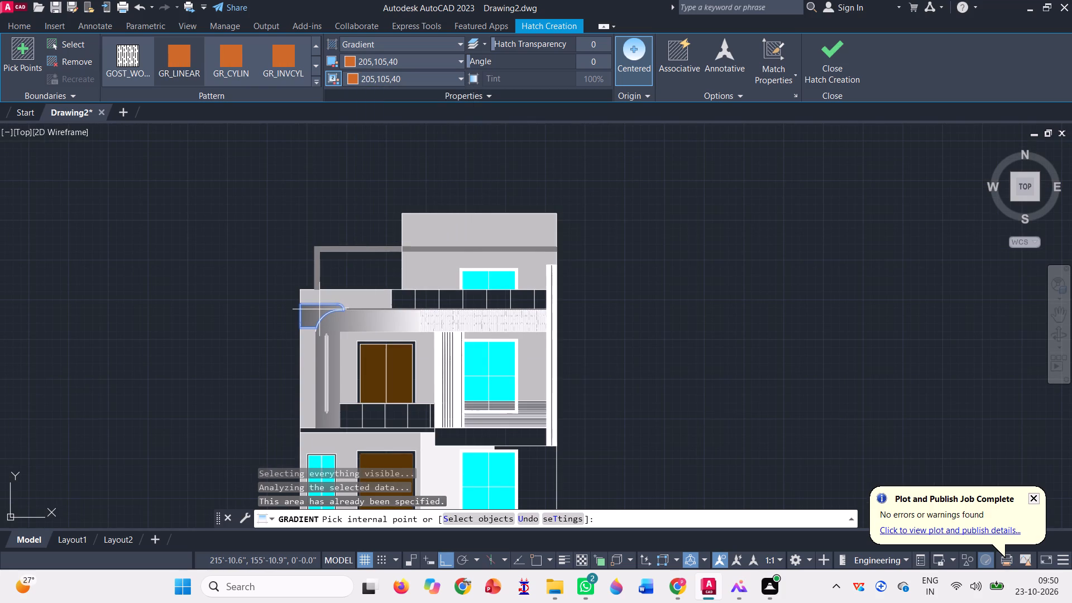
click(315, 311)
click(827, 54)
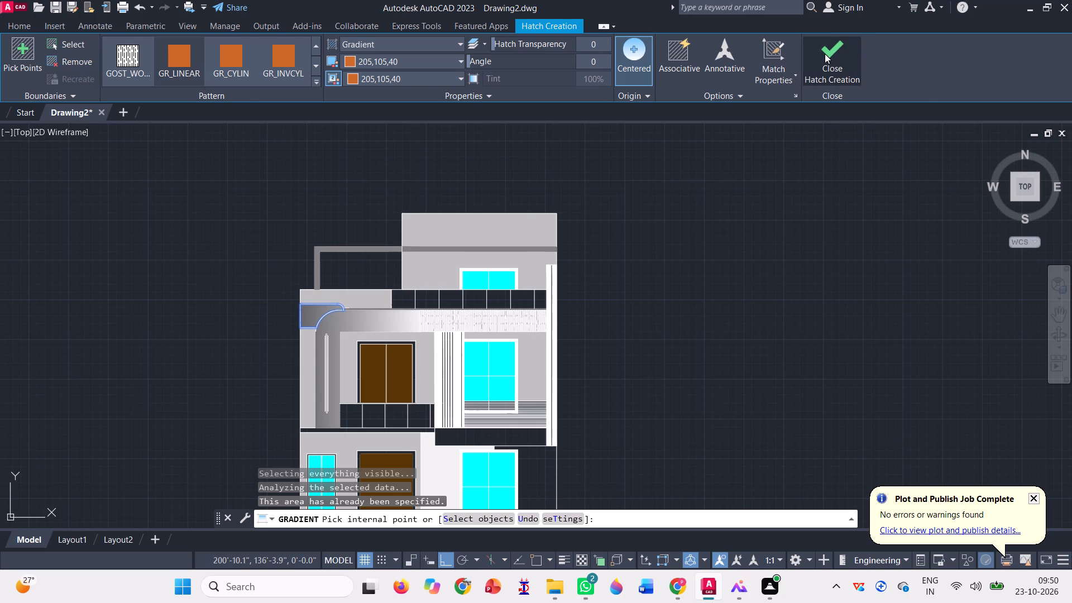
key(Escape)
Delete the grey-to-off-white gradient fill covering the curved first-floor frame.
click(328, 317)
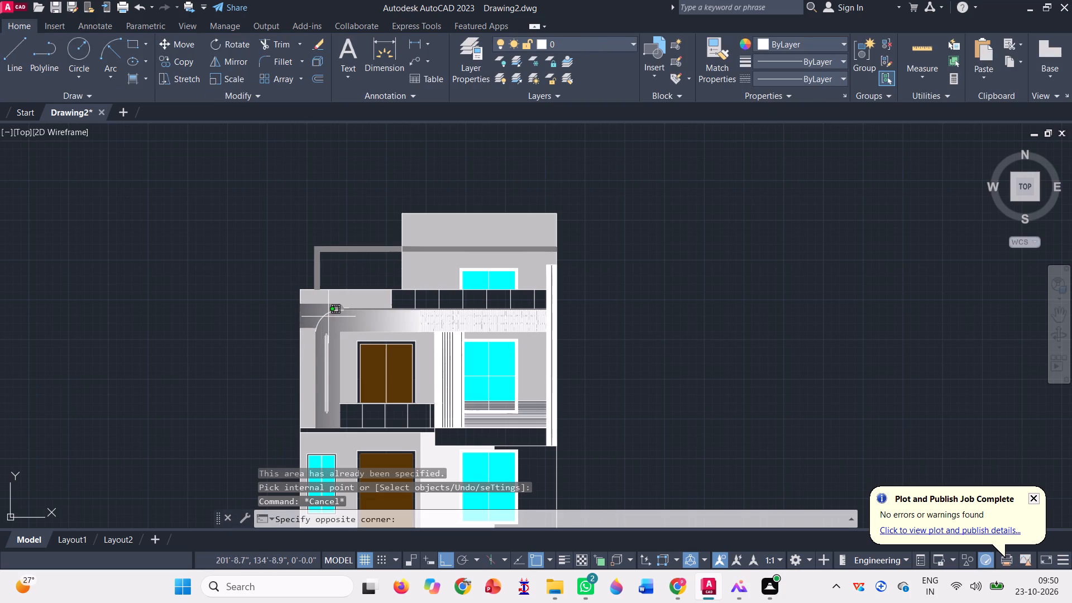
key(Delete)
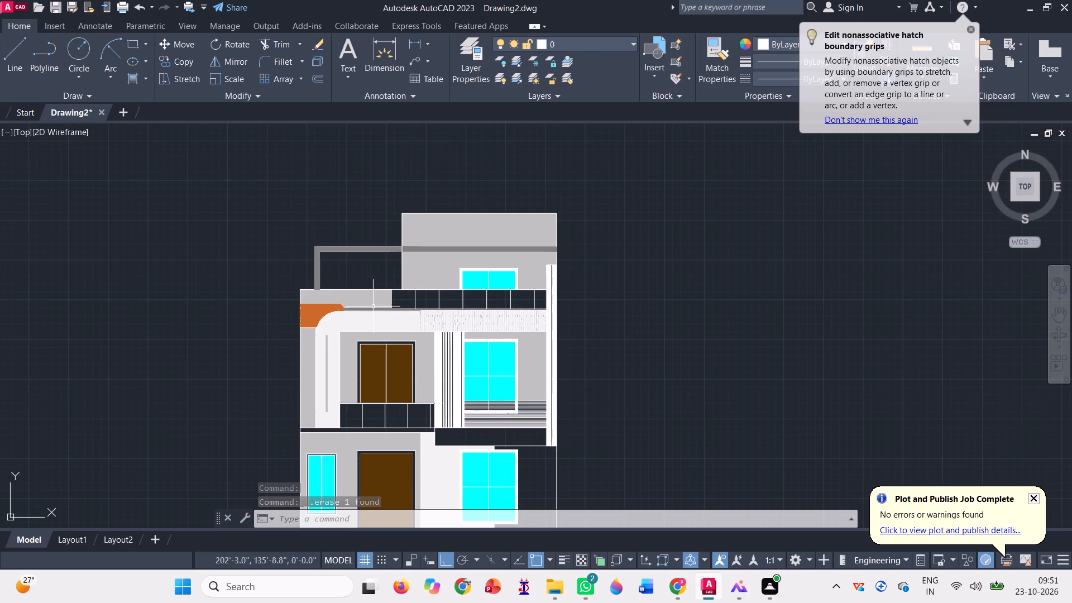
Fill the ground-floor wall area beside the large window, at the building's outer edge, with a gradient using 144,103,100 for both colours, and finish the fill.
scroll(537, 309, up, 1)
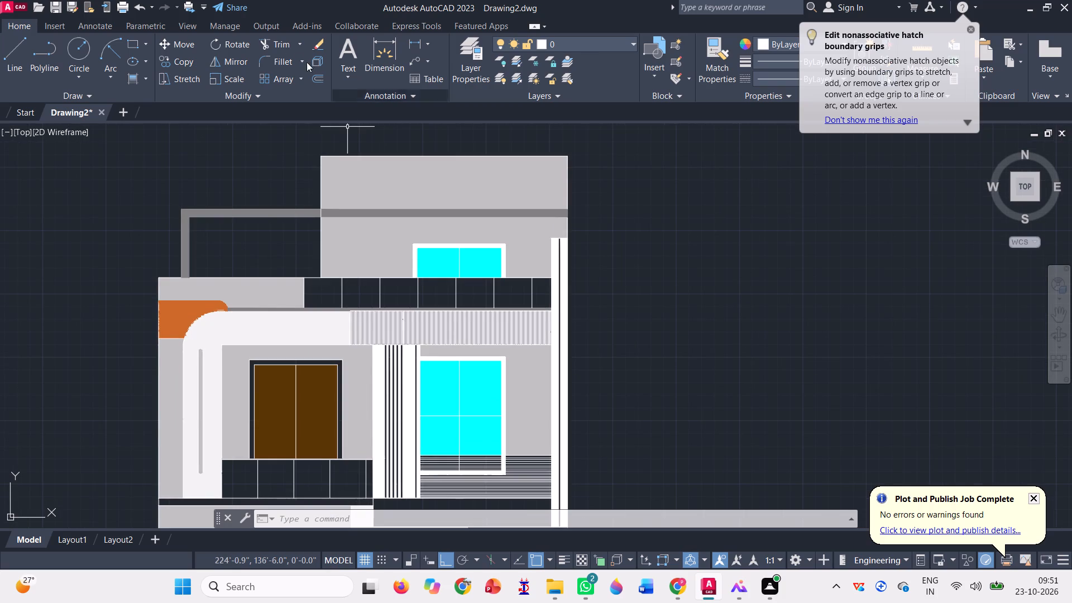
click(127, 74)
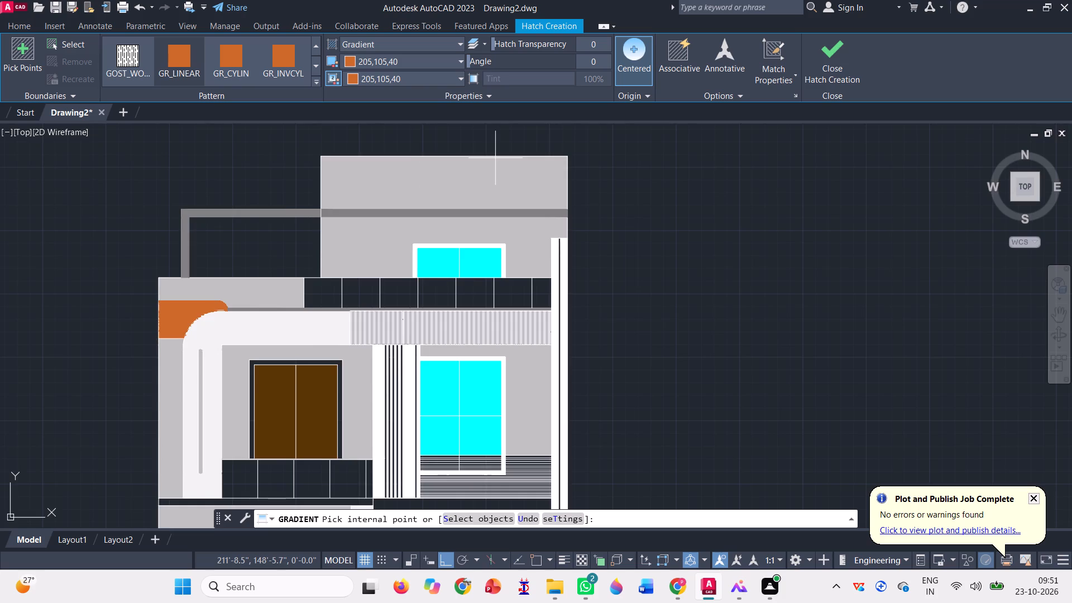
scroll(495, 158, down, 1)
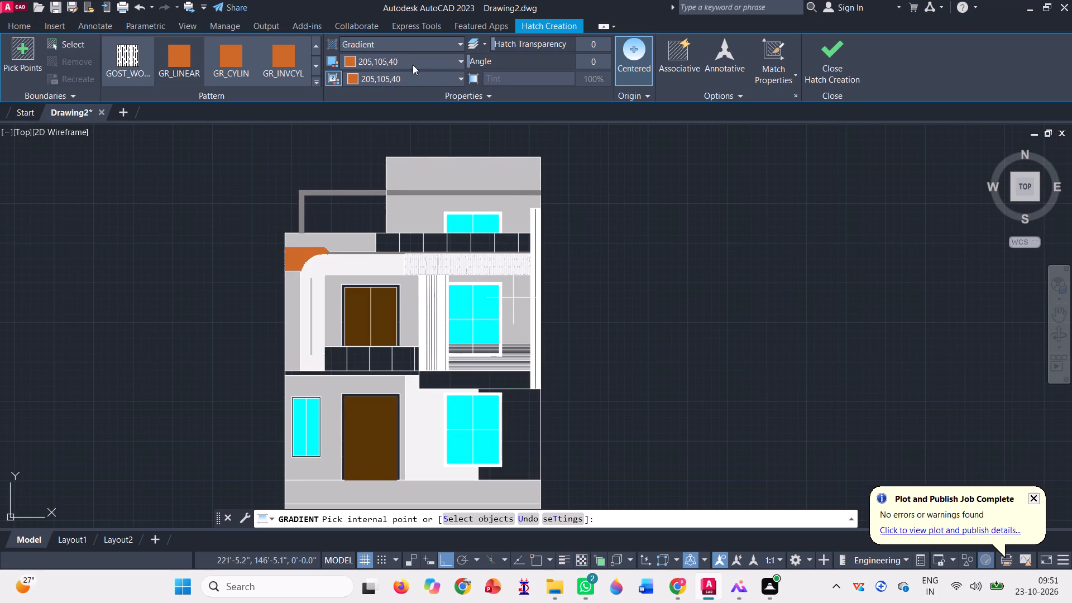
click(419, 56)
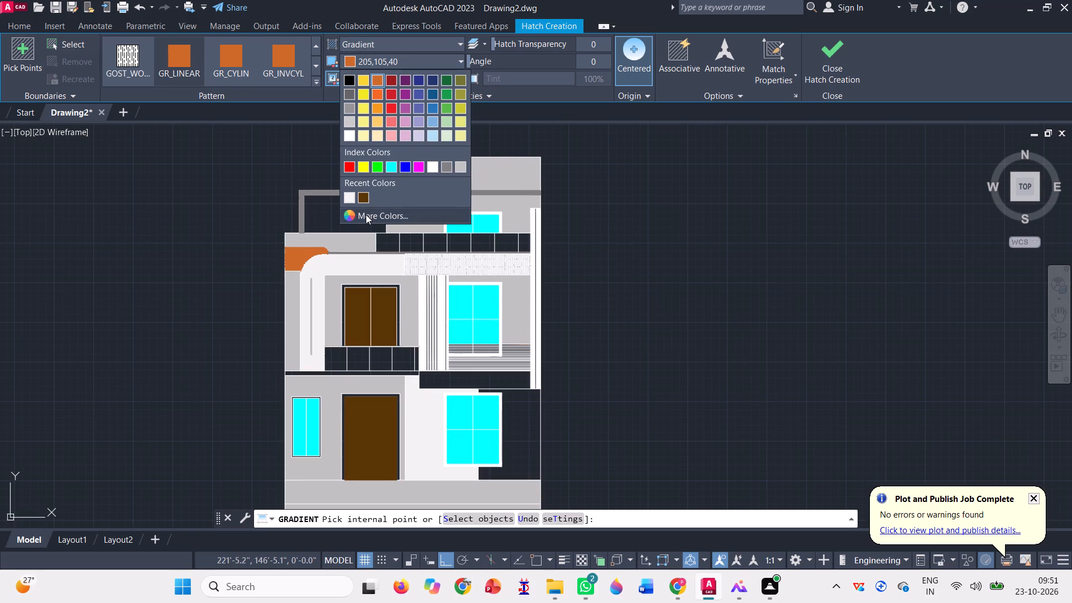
click(366, 214)
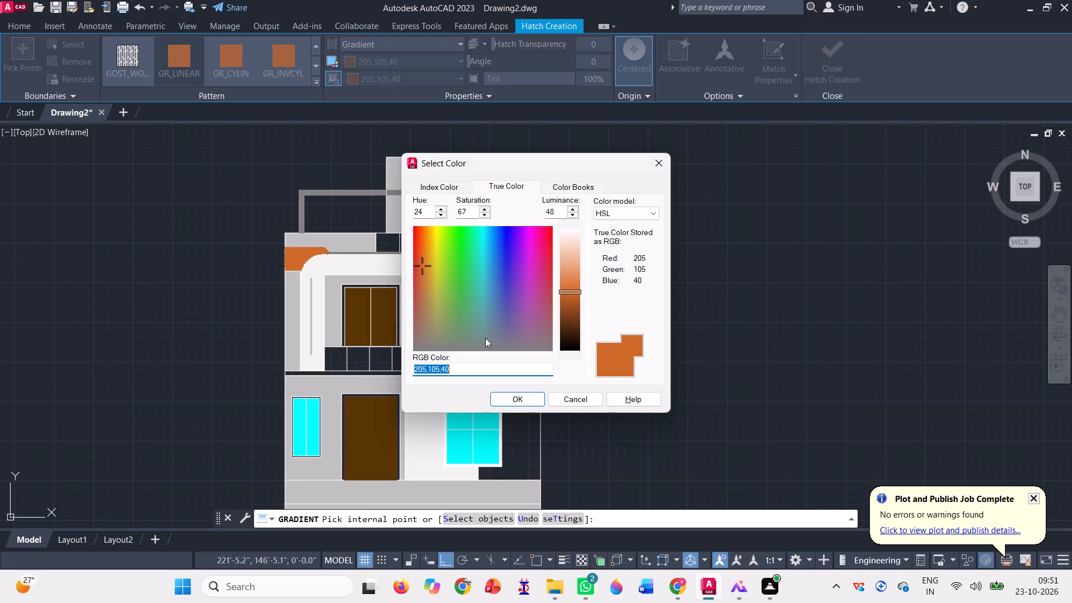
click(424, 345)
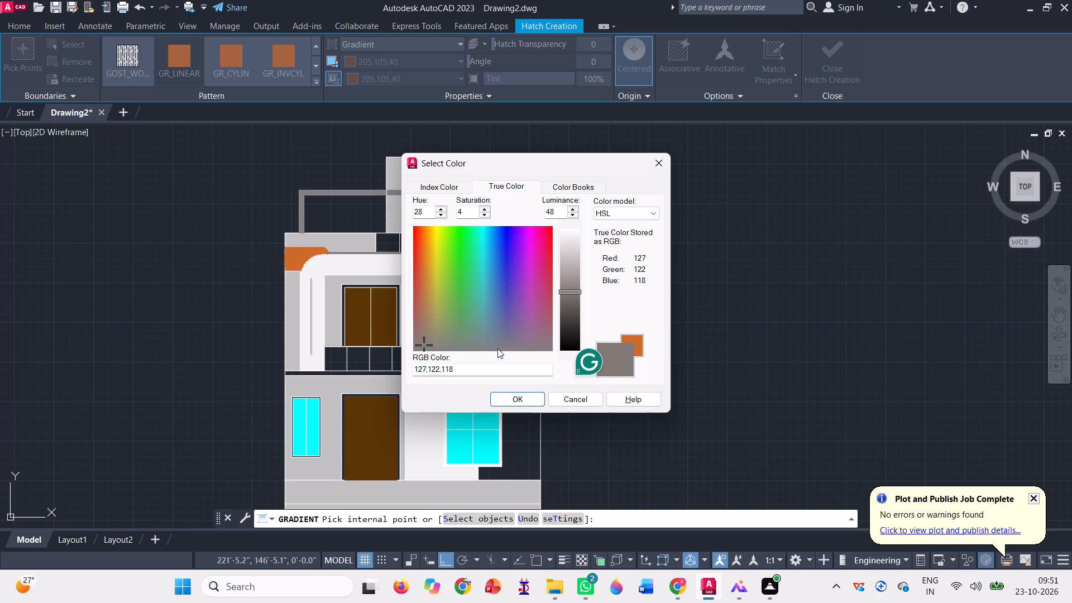
click(415, 328)
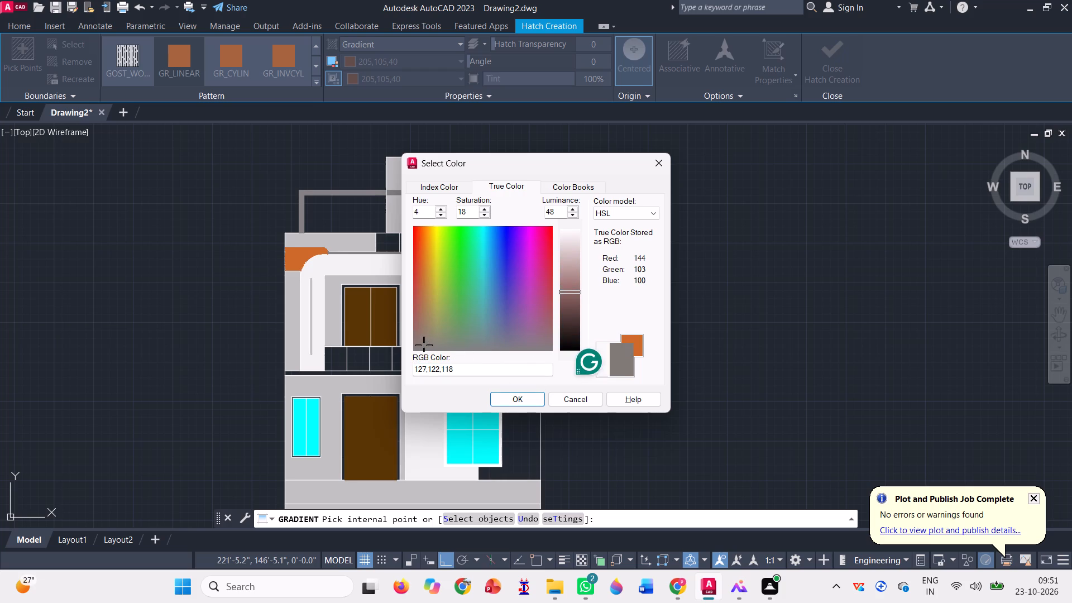
click(512, 401)
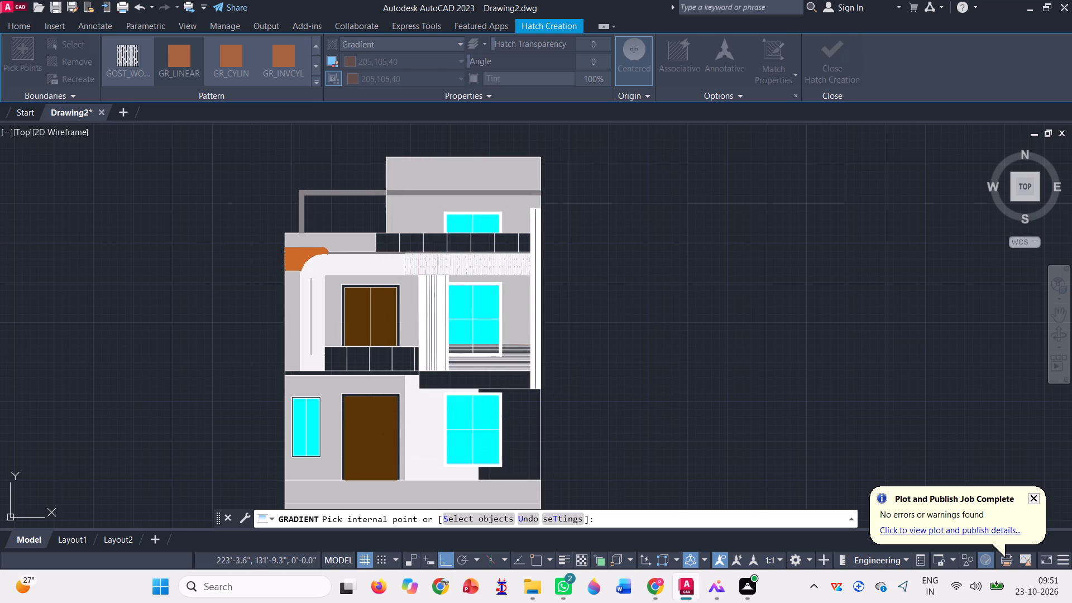
click(511, 422)
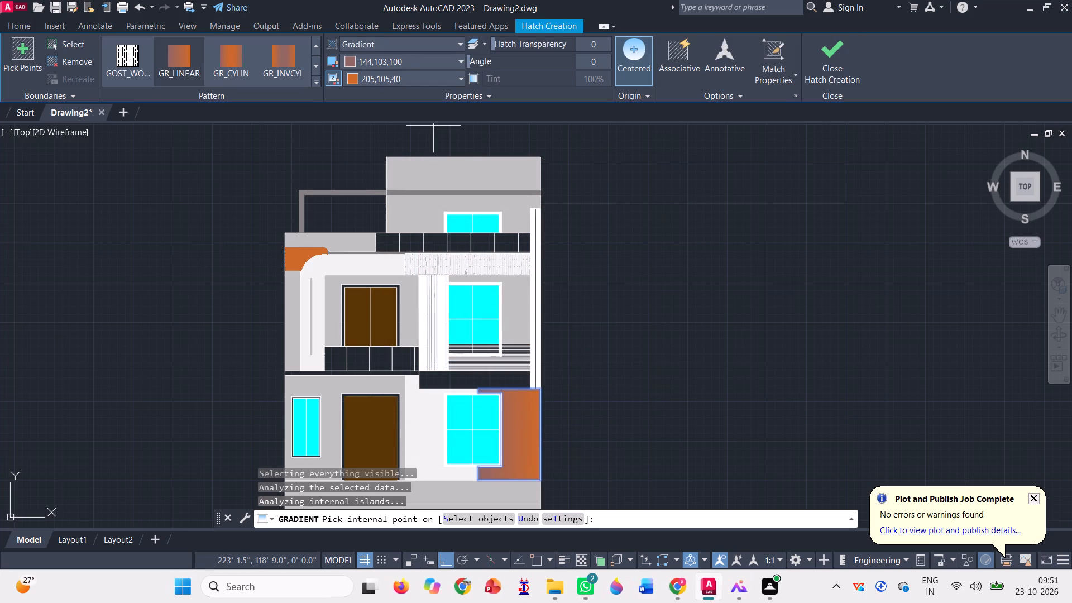
click(414, 78)
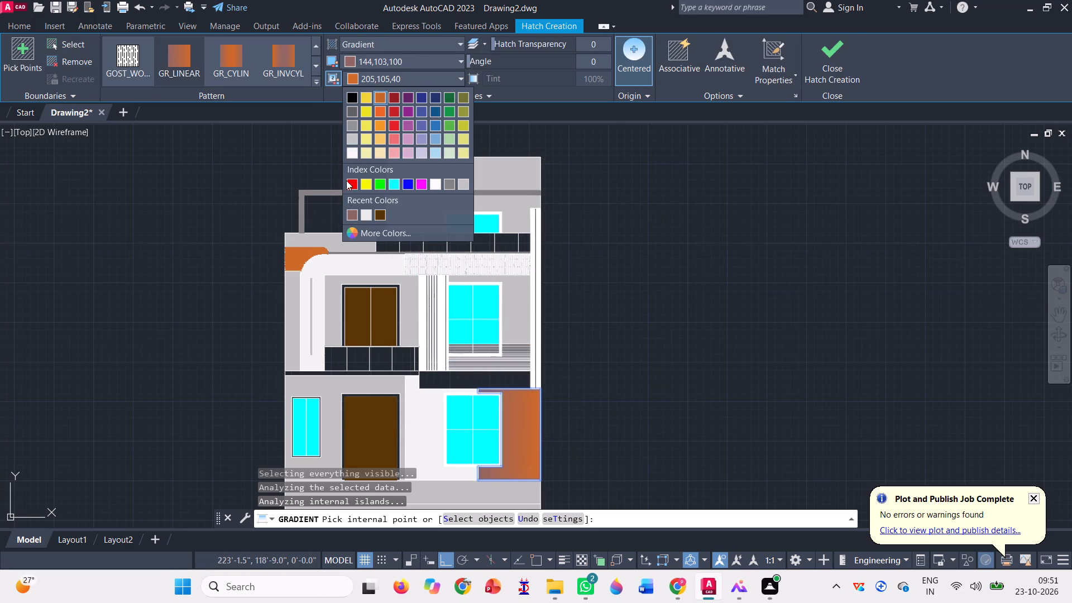
click(351, 212)
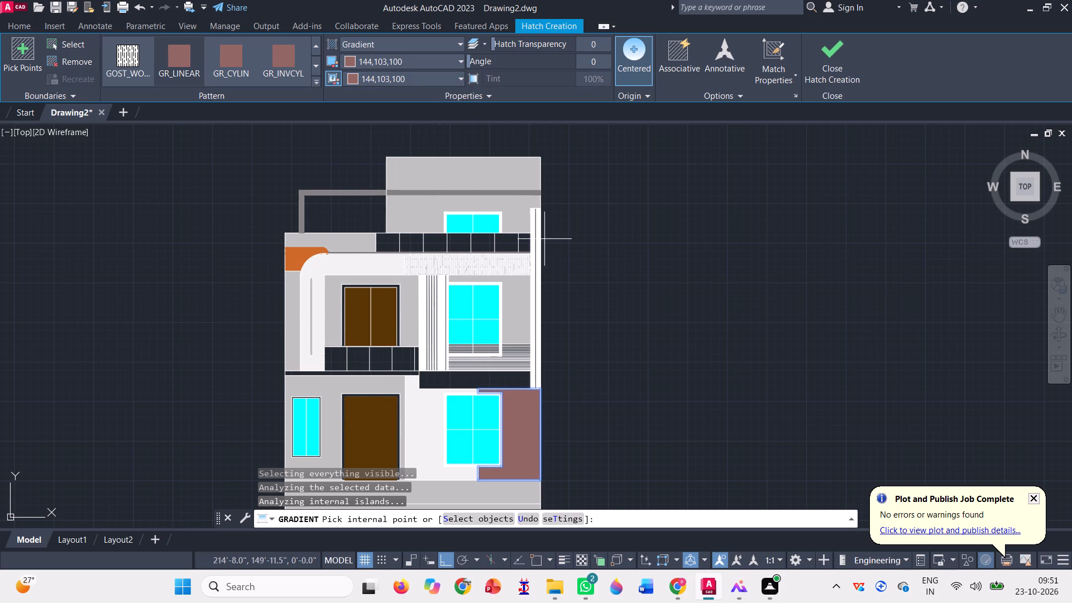
click(829, 56)
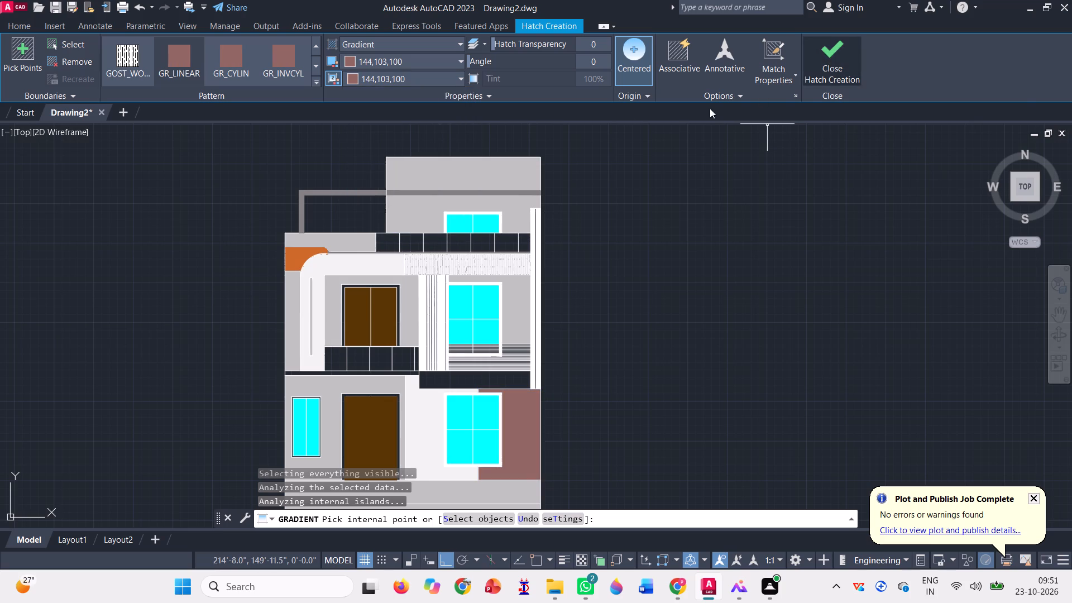
Fill the deep beam above the ground-floor window with a gradient using brown 89,52,3 for both colours.
click(136, 77)
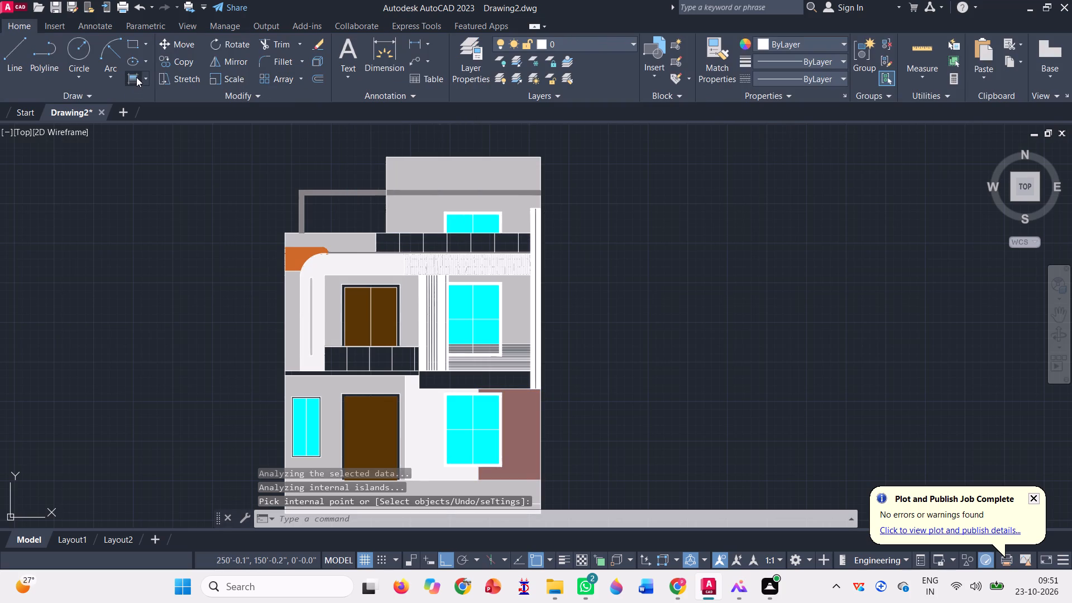
click(410, 73)
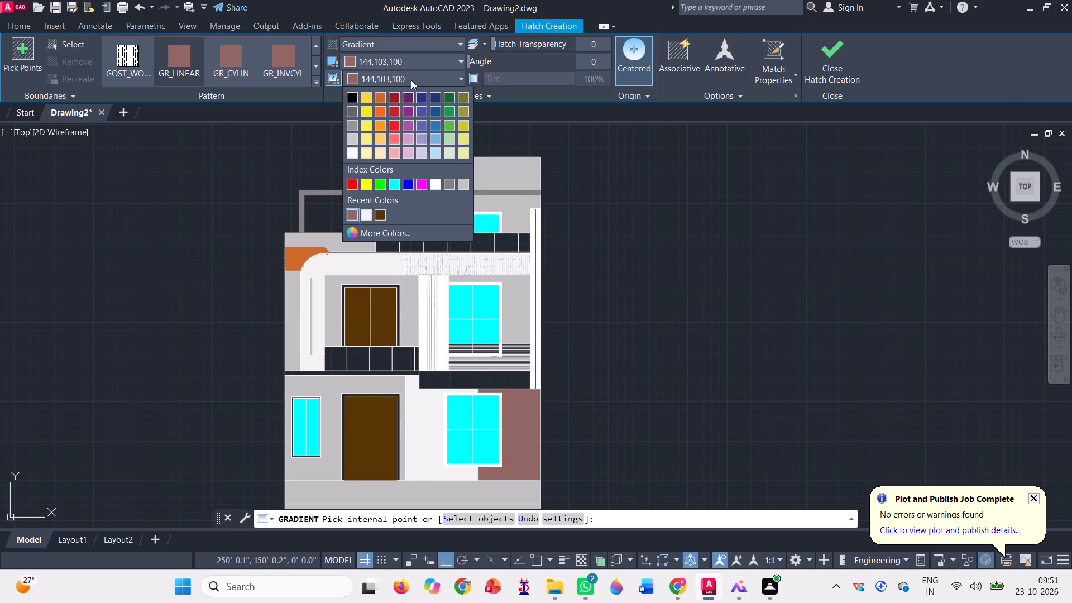
click(379, 215)
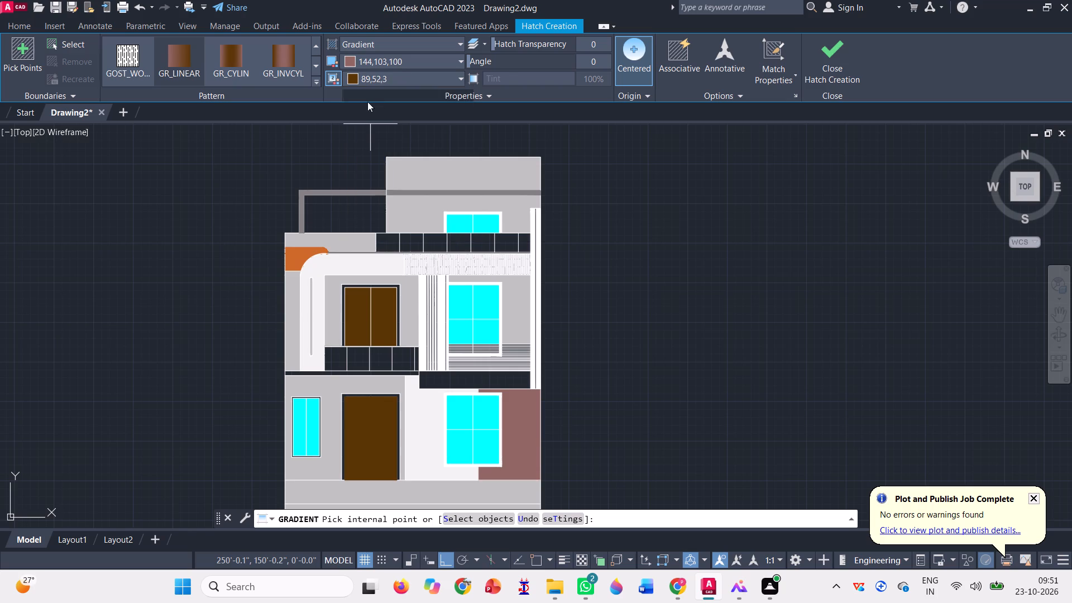
click(386, 62)
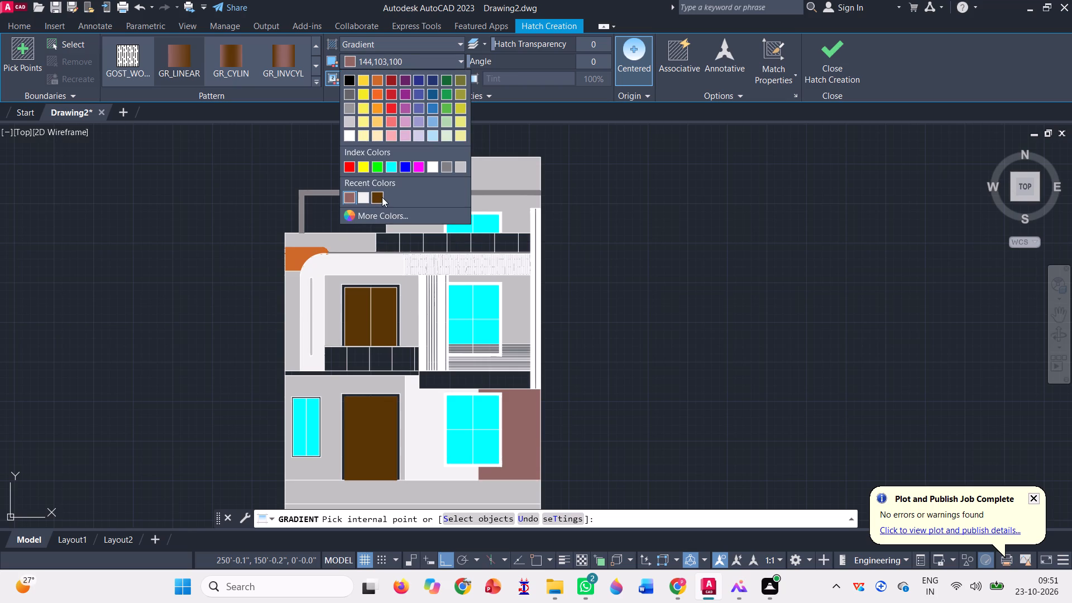
click(381, 195)
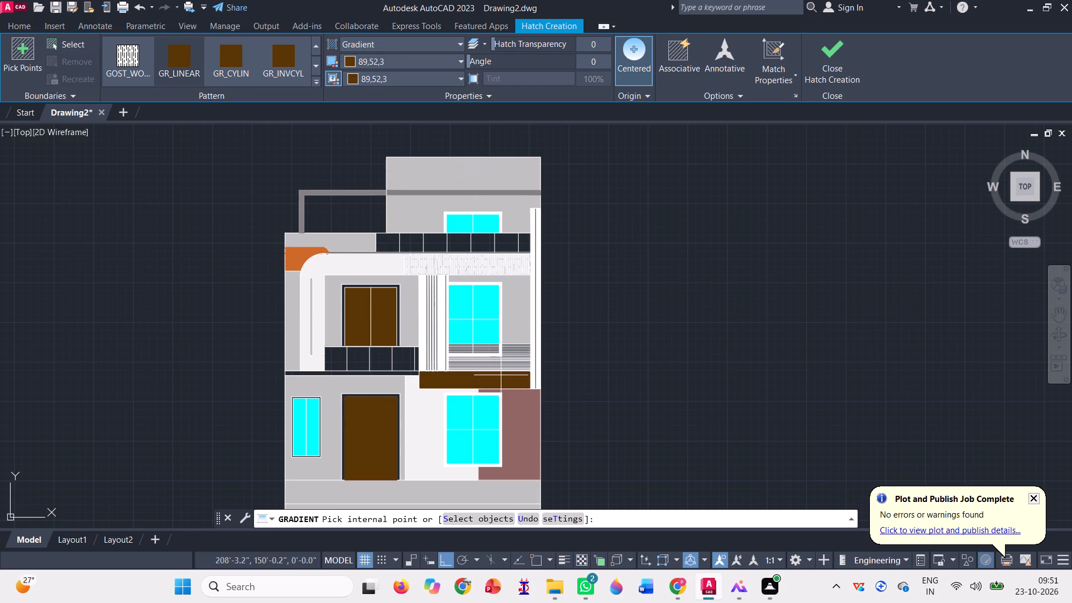
click(501, 375)
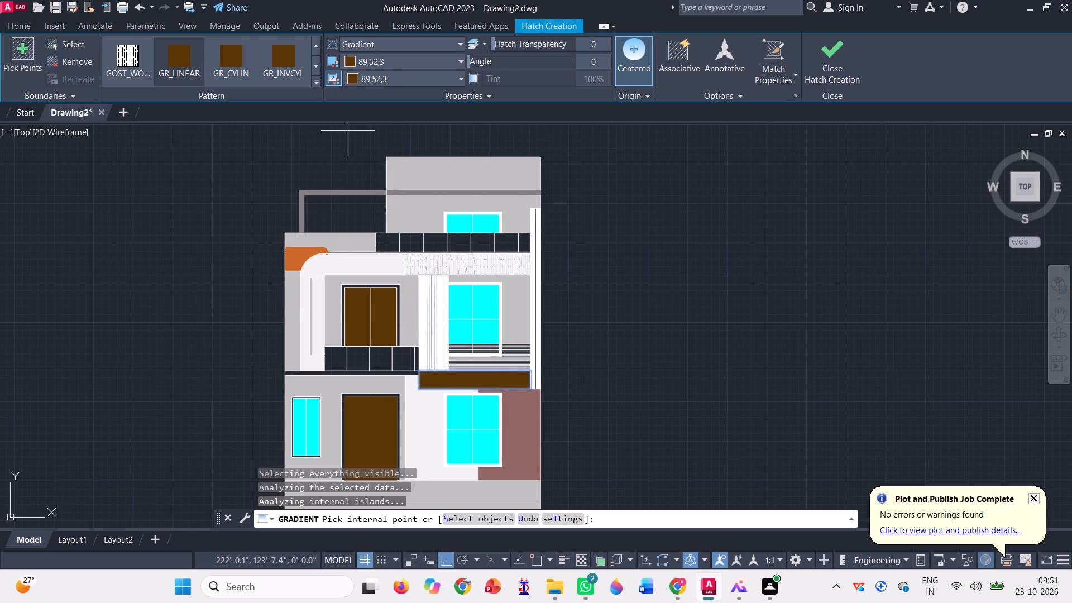
Set both gradient colours of the deep beam's fill to grey index colour 8, and finish the fill.
click(394, 65)
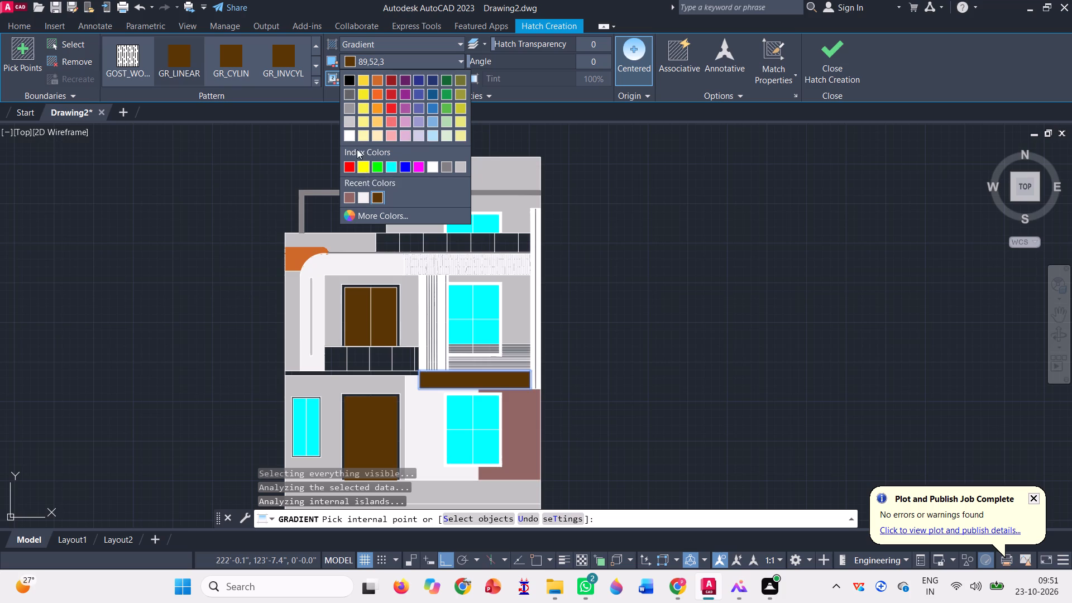
click(445, 166)
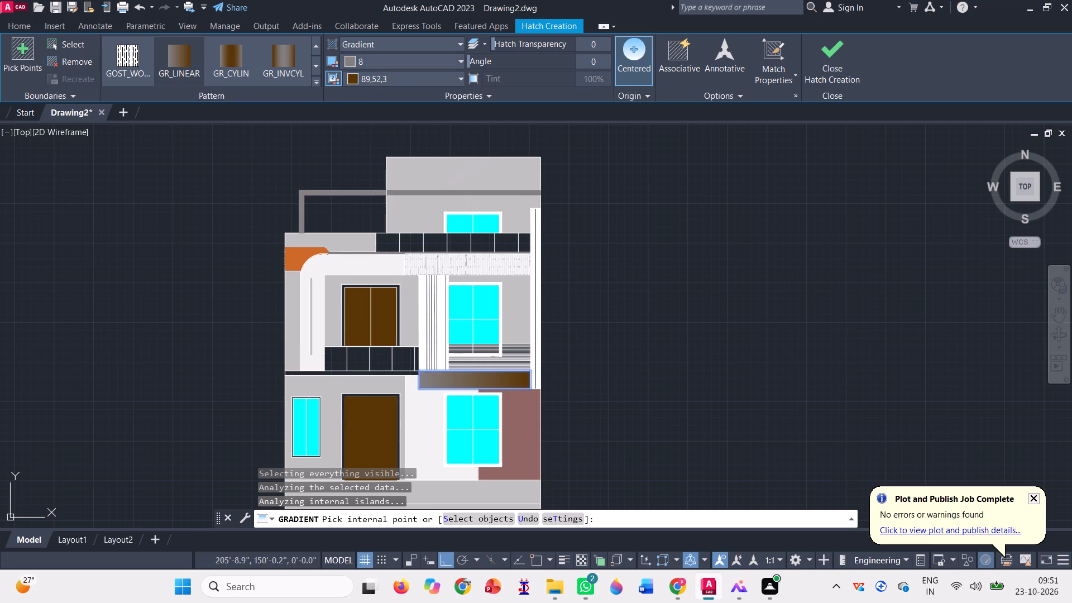
click(370, 78)
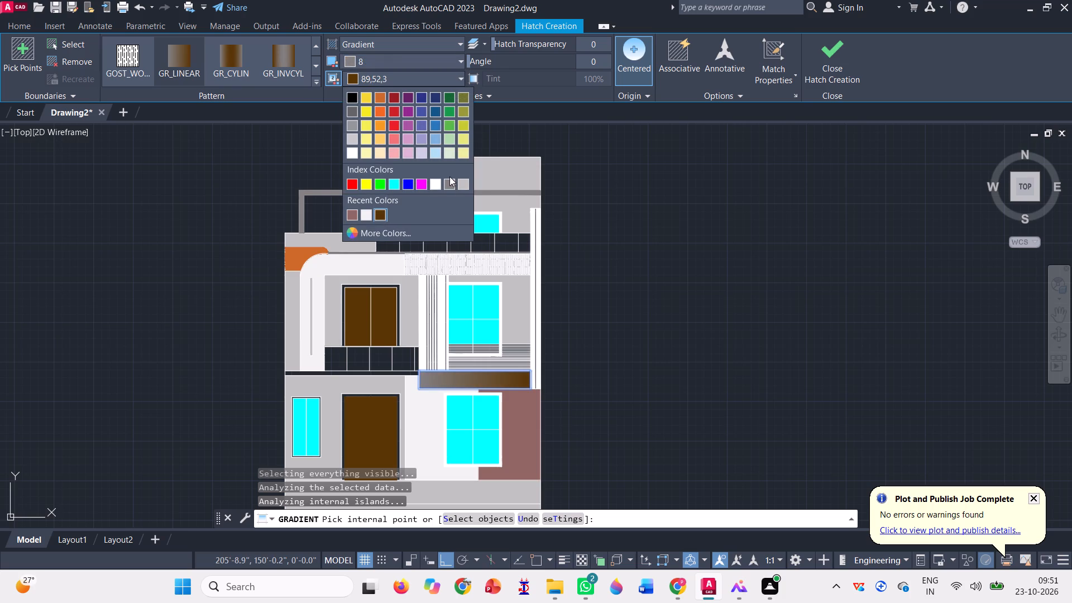
click(449, 176)
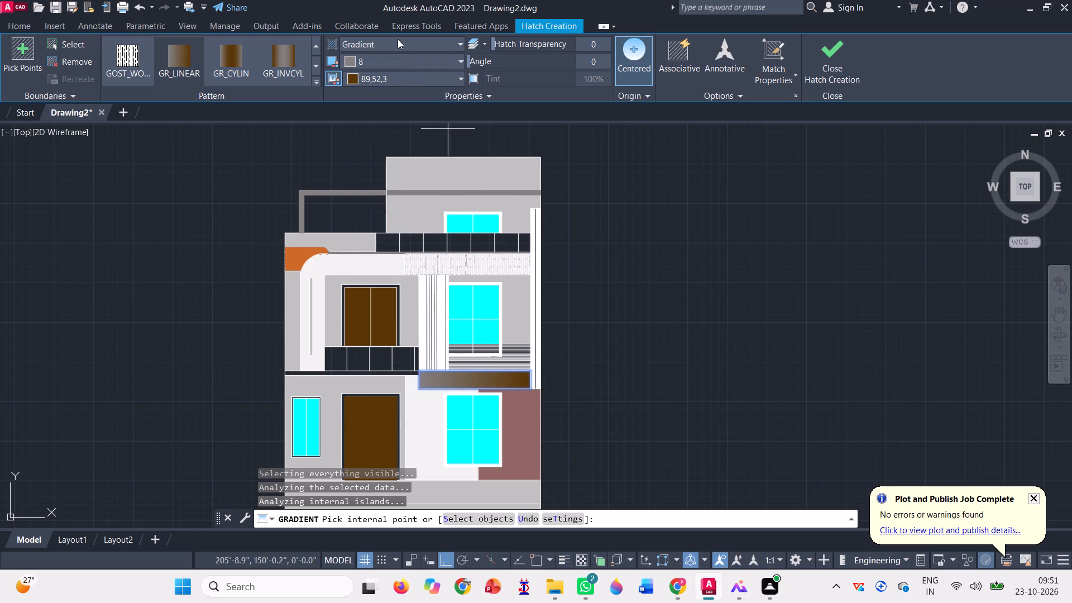
click(407, 73)
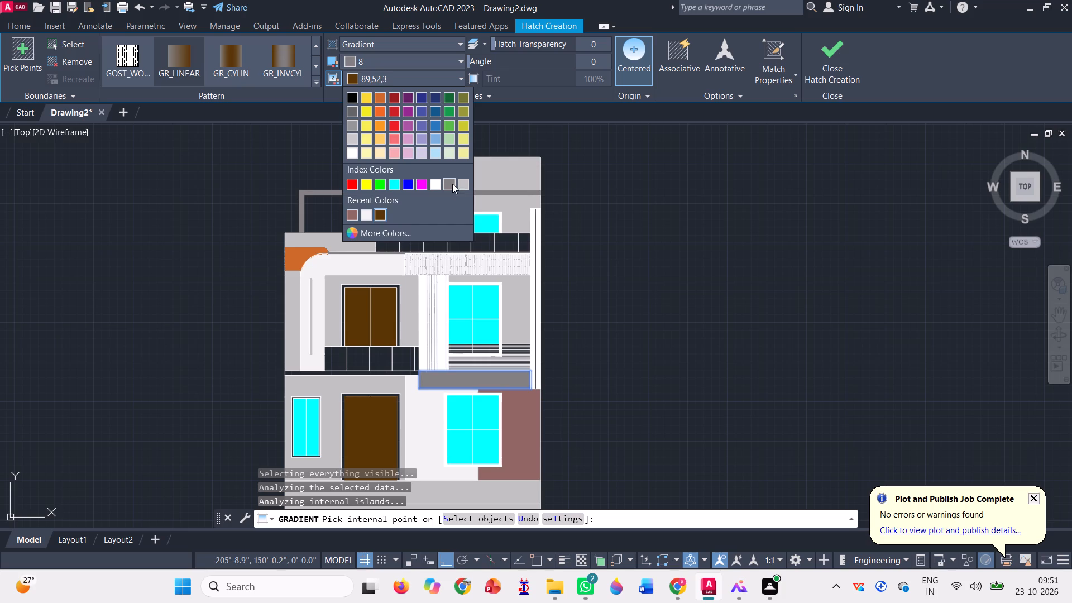
click(452, 184)
click(630, 260)
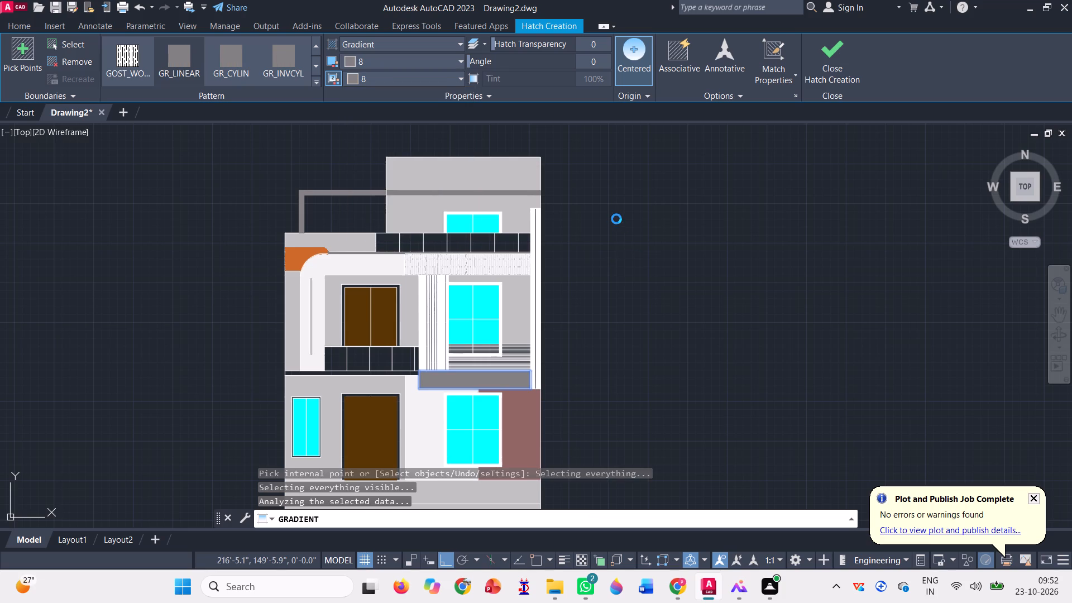
click(616, 217)
click(674, 199)
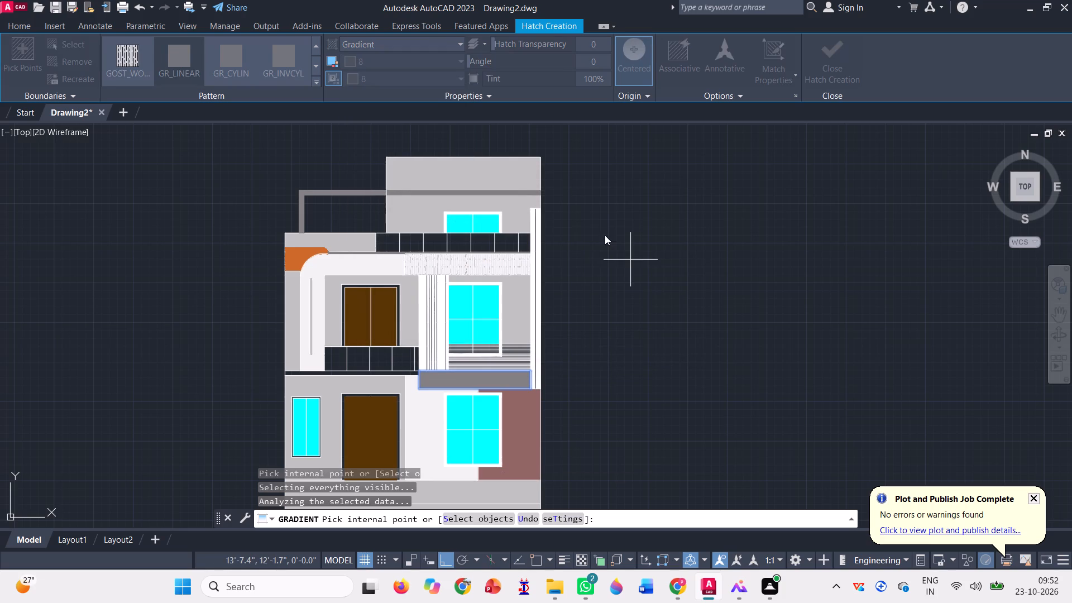
click(823, 44)
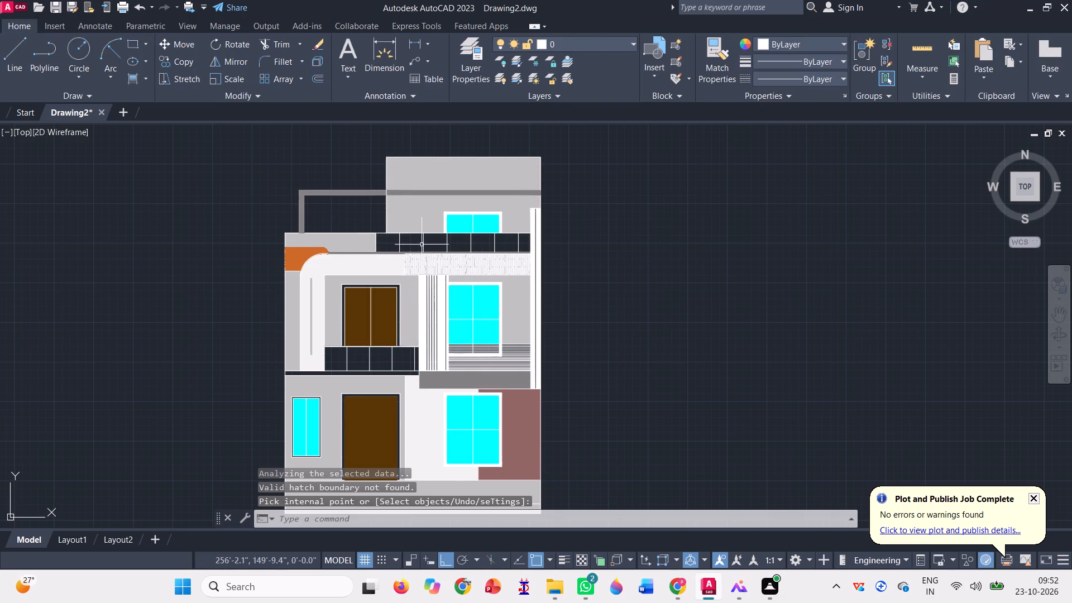
Fill the thin slab strip below the first-floor balcony with a gradient using index colour 26 for both colours, and finish the fill.
click(131, 78)
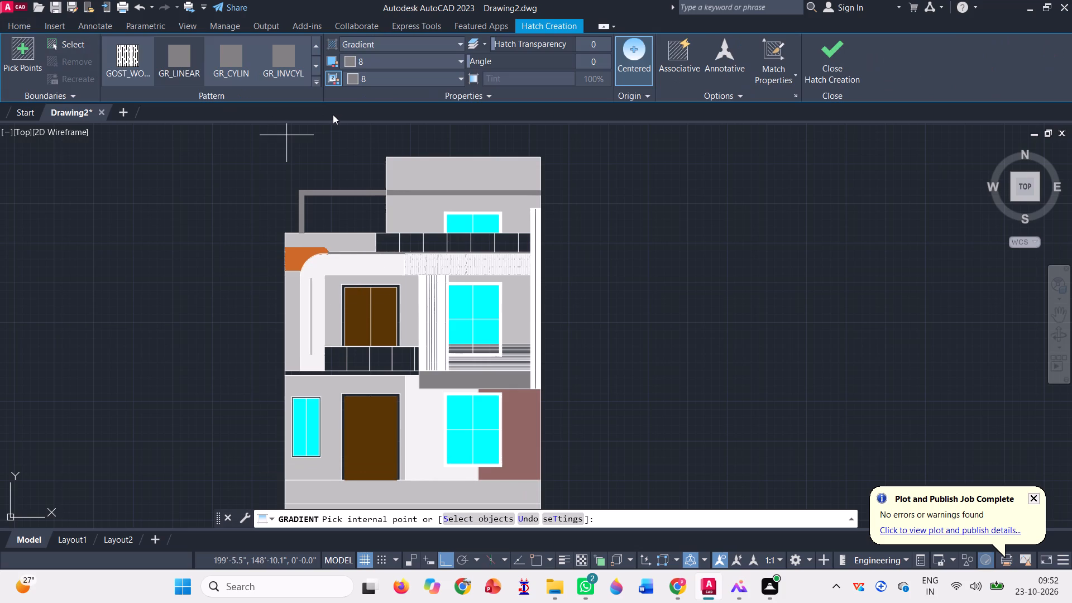
click(381, 61)
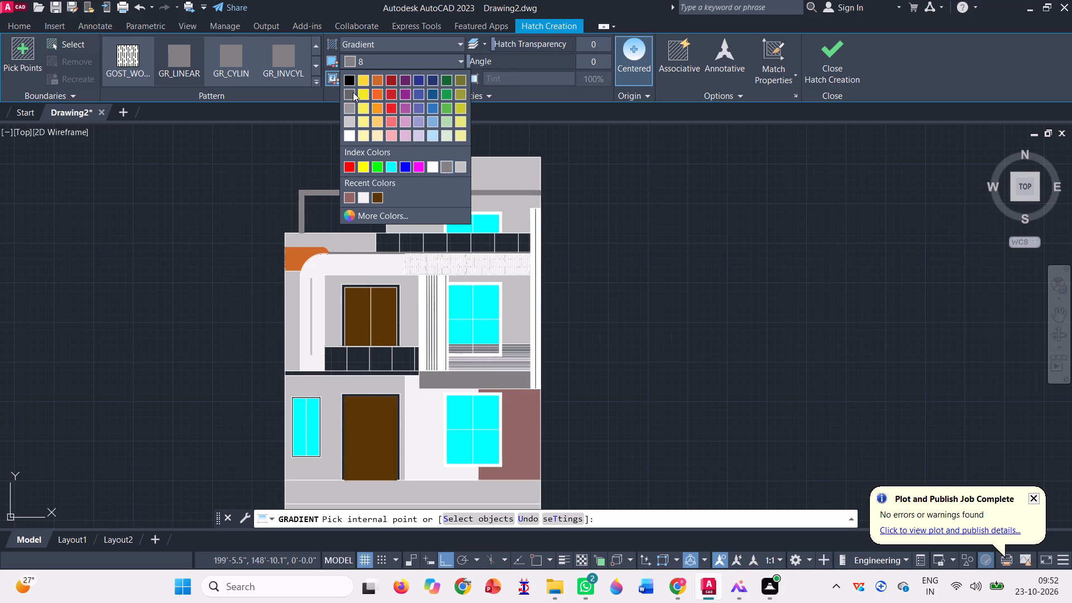
click(371, 215)
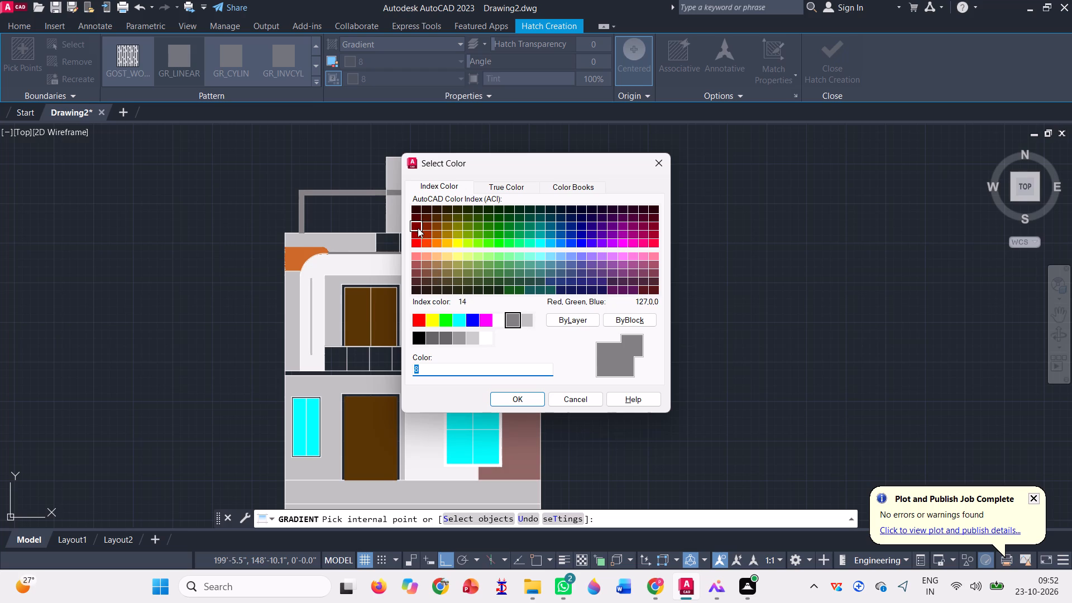
click(418, 217)
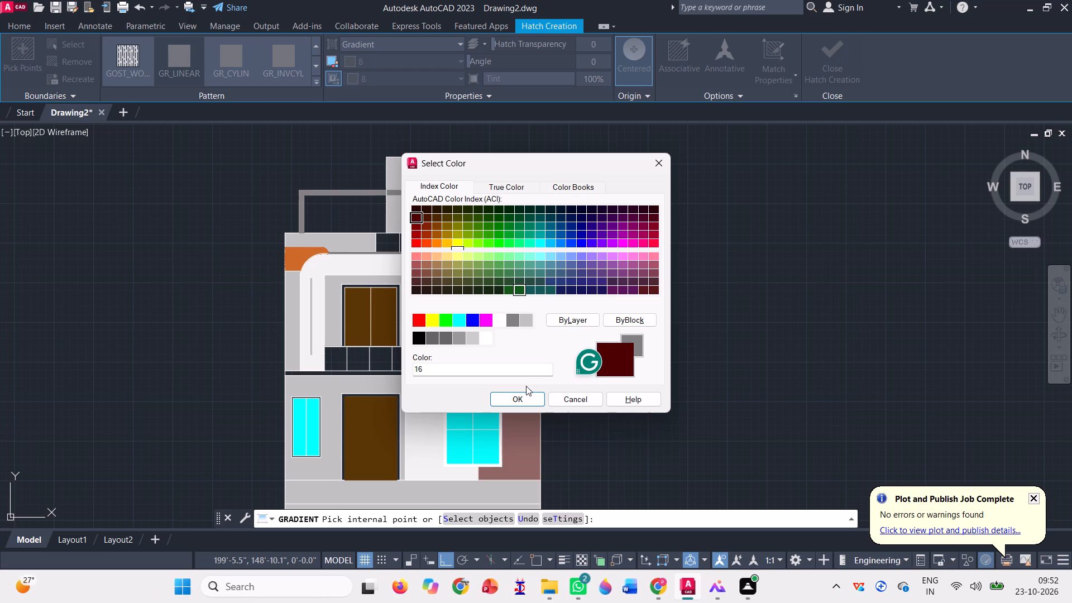
click(425, 217)
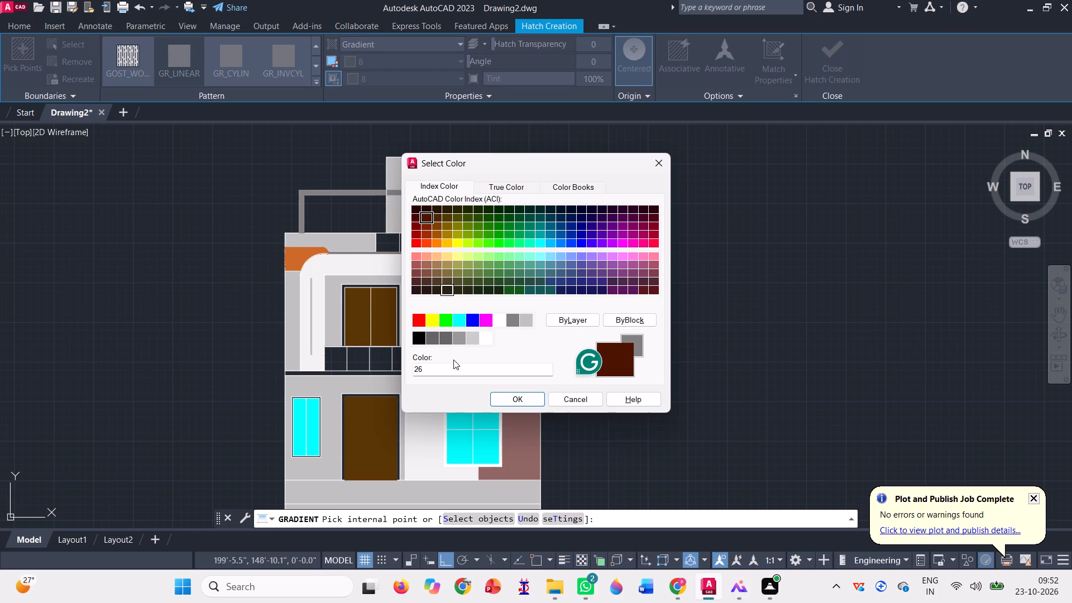
click(513, 398)
scroll(346, 371, up, 3)
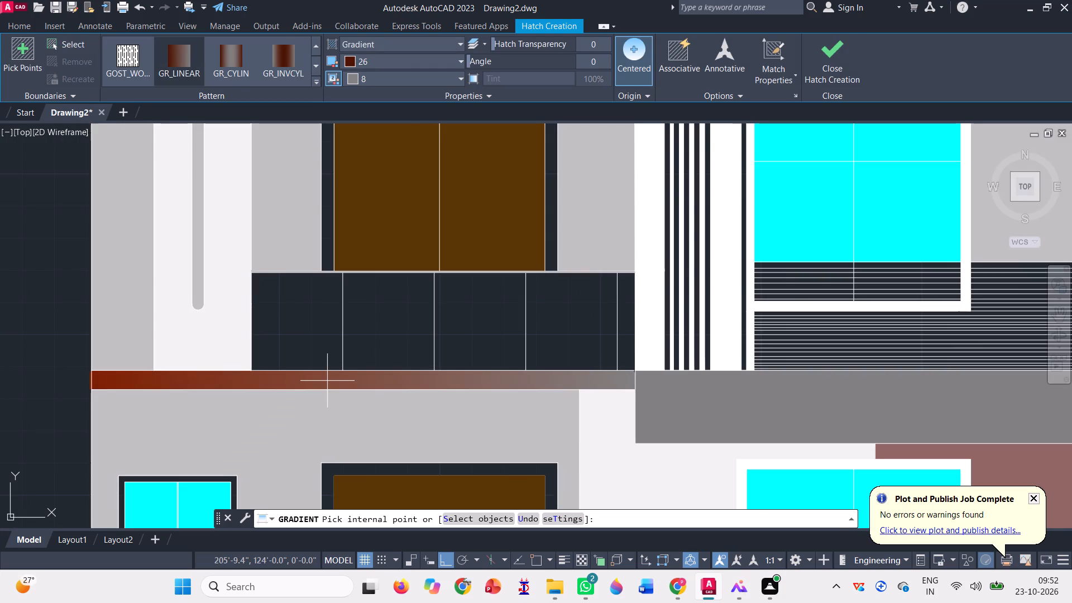
click(396, 77)
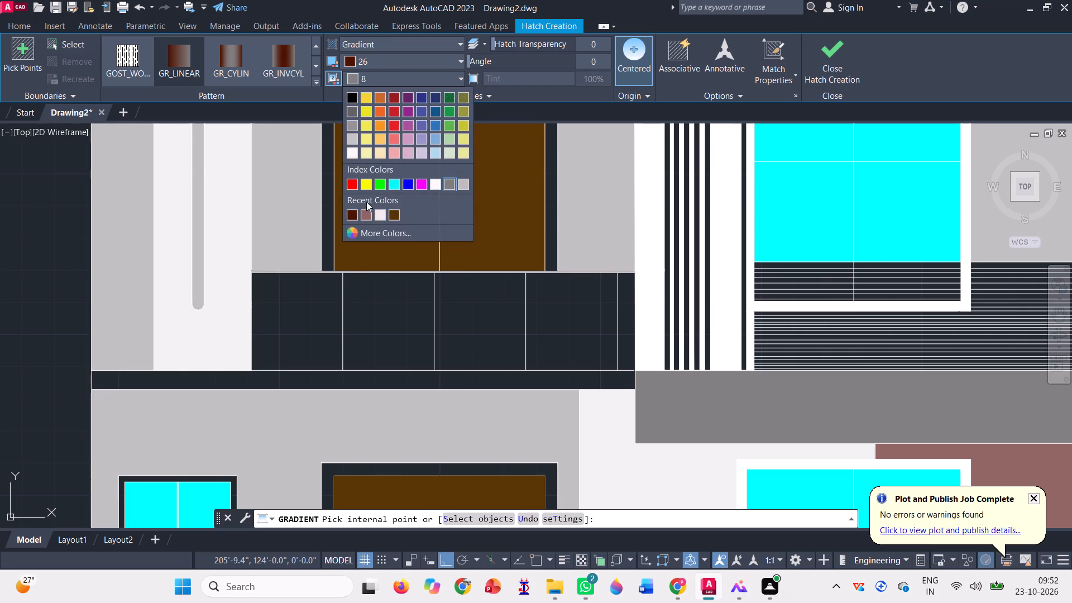
click(346, 208)
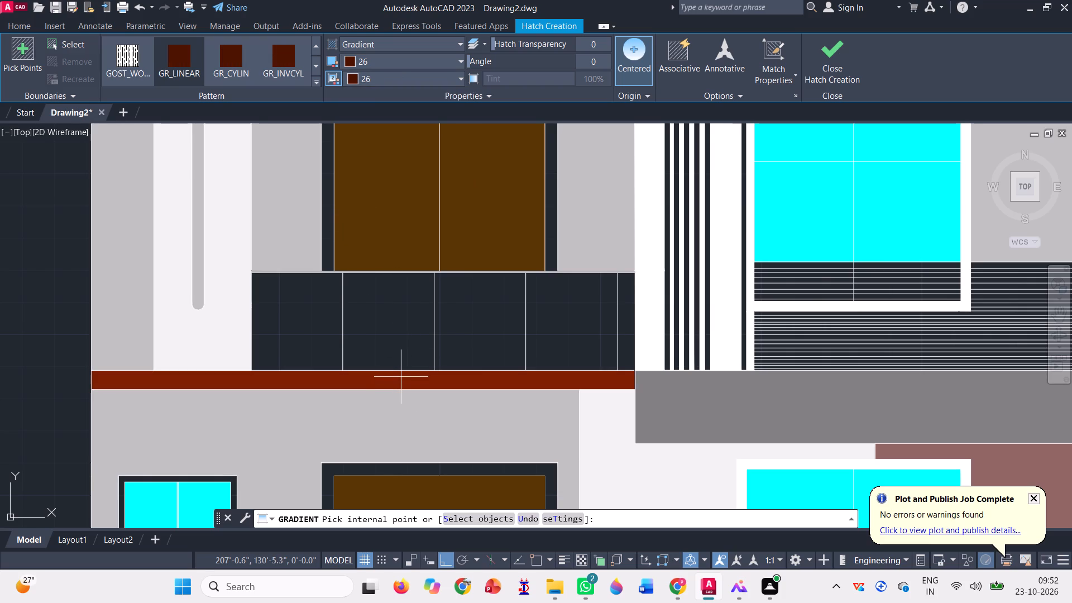
click(401, 377)
scroll(399, 376, down, 4)
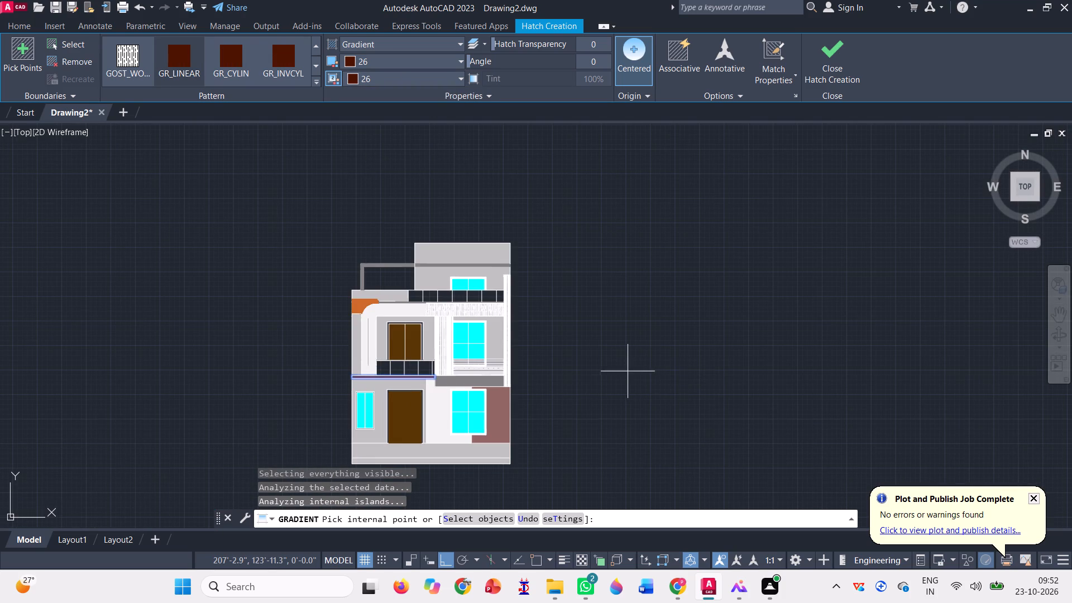
key(Escape)
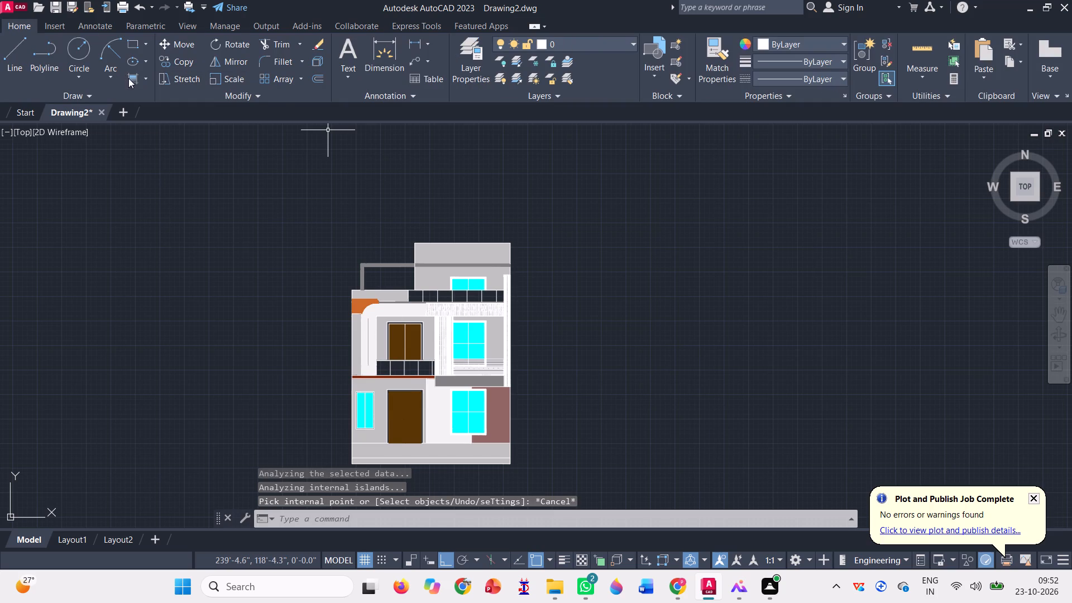
Set both gradient colours to black 0,0,0, try to fill the first-floor door's frame, and close the hatch command.
click(135, 81)
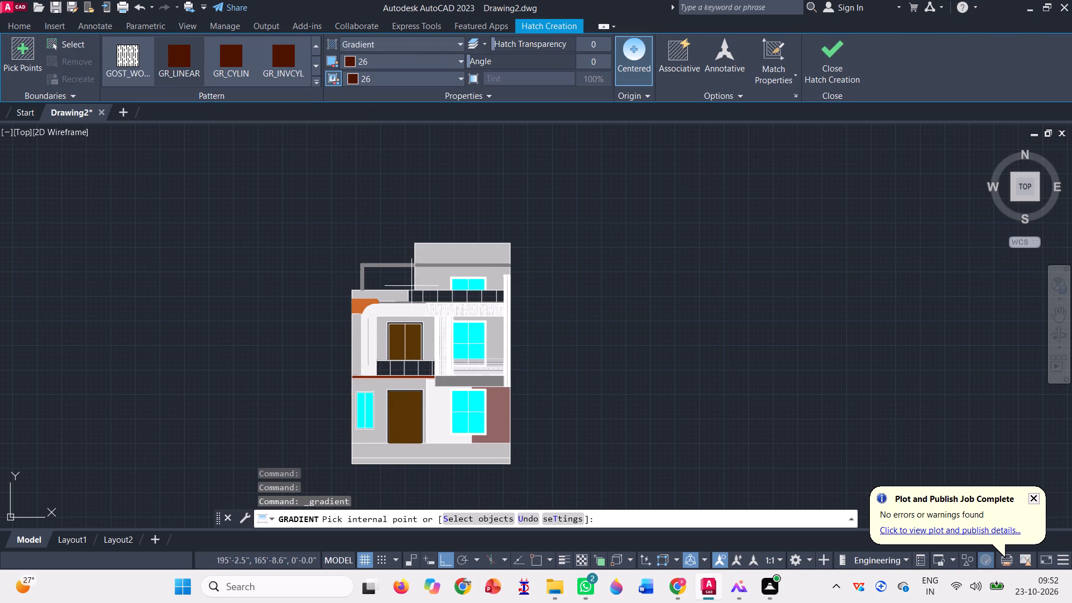
click(387, 64)
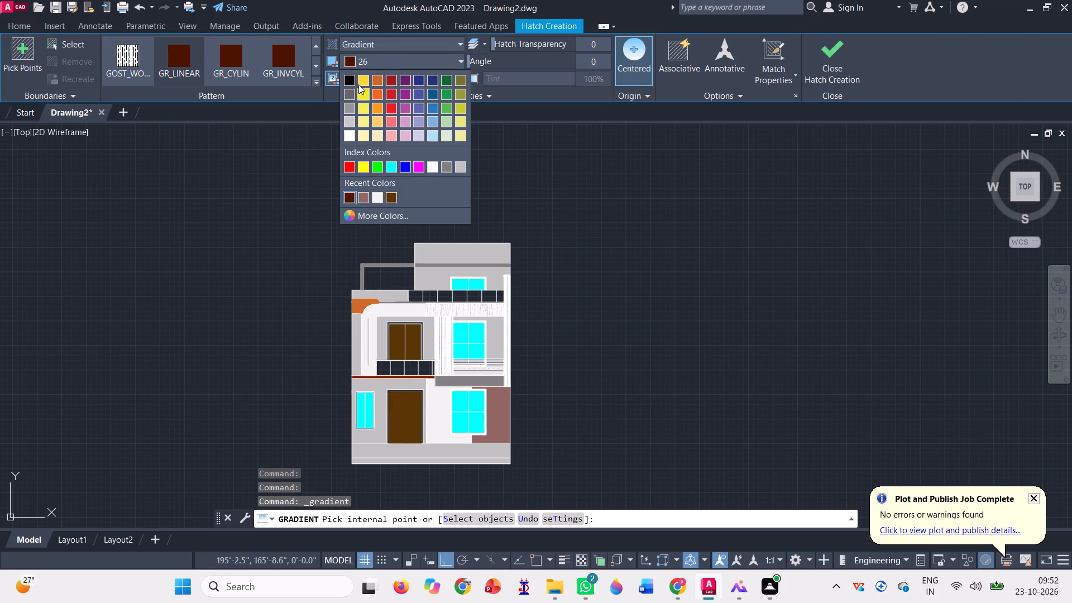
click(346, 77)
click(375, 78)
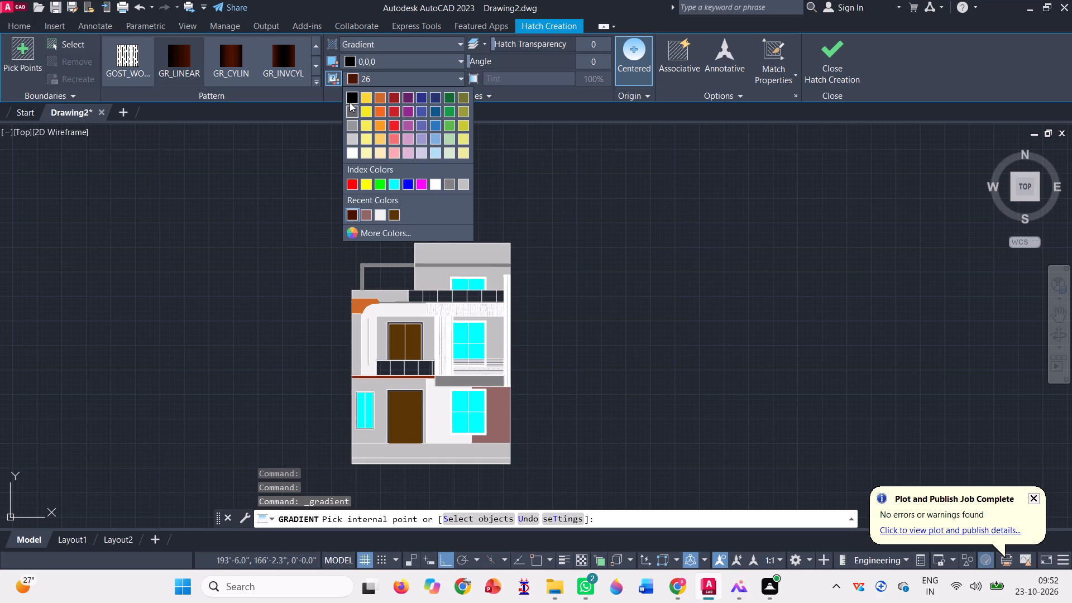
click(350, 96)
scroll(400, 326, up, 5)
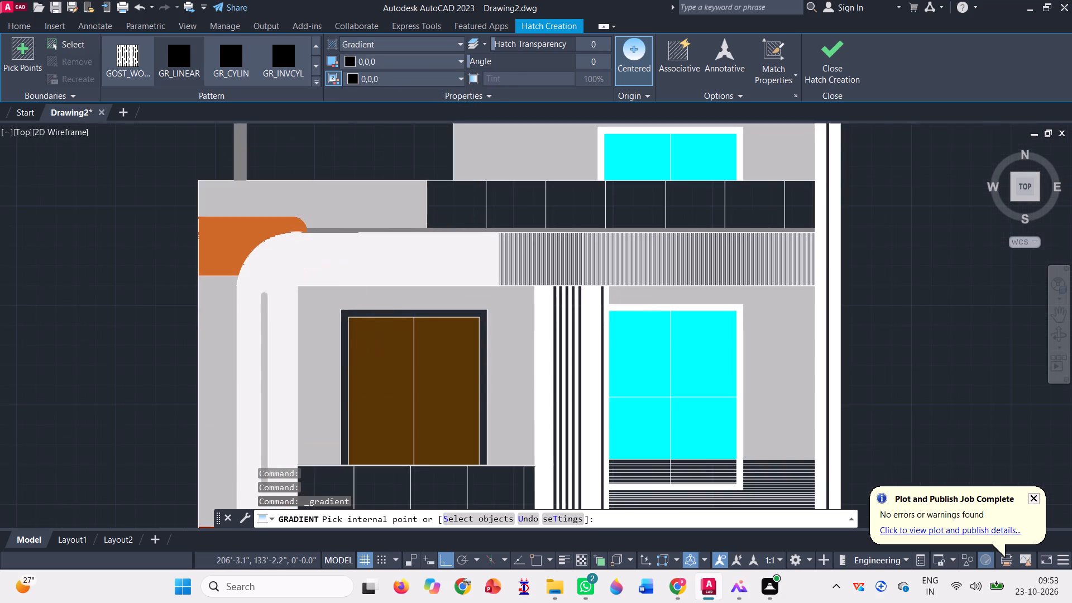
scroll(363, 309, up, 2)
click(366, 313)
scroll(371, 283, down, 2)
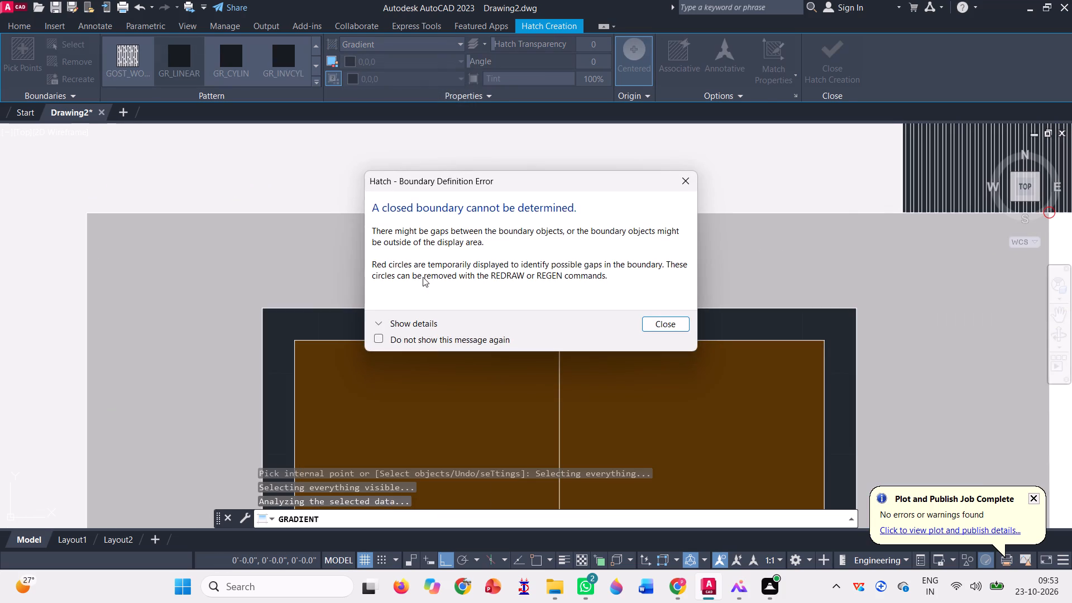
click(669, 324)
scroll(334, 314, up, 3)
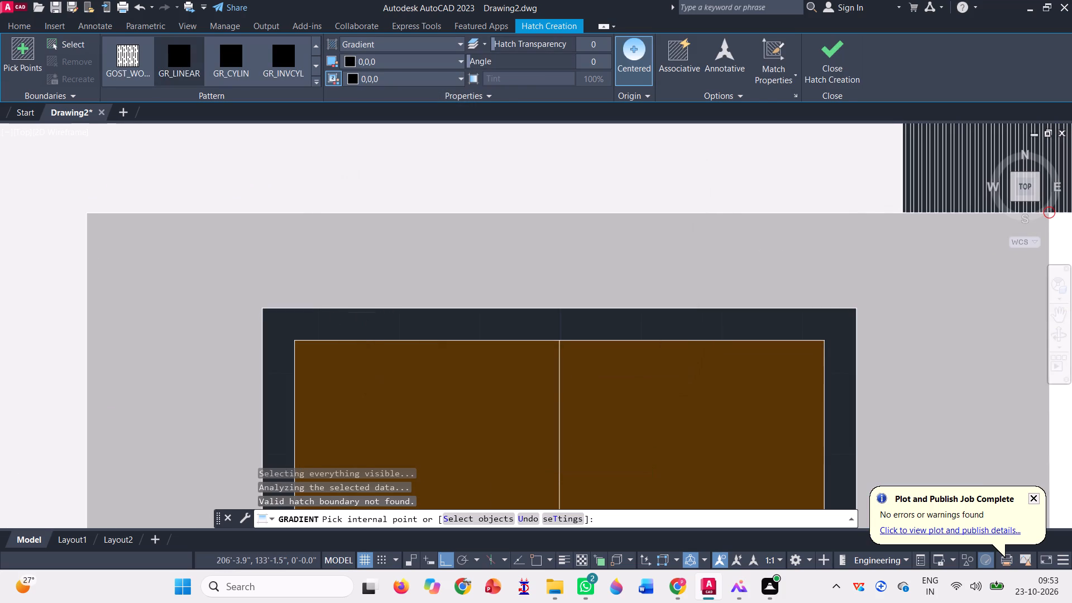
click(308, 328)
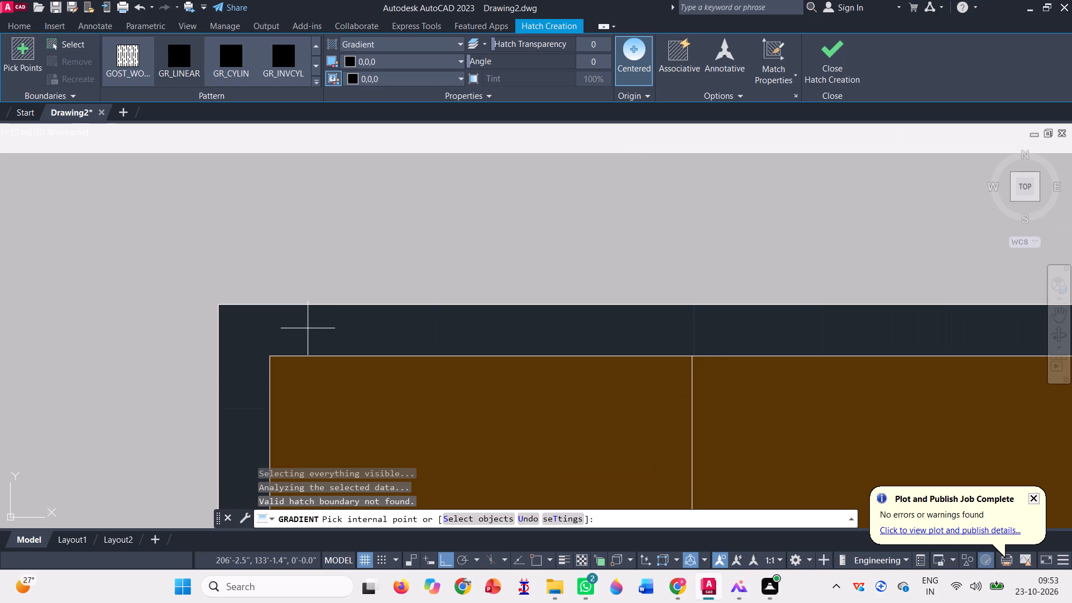
scroll(381, 281, down, 3)
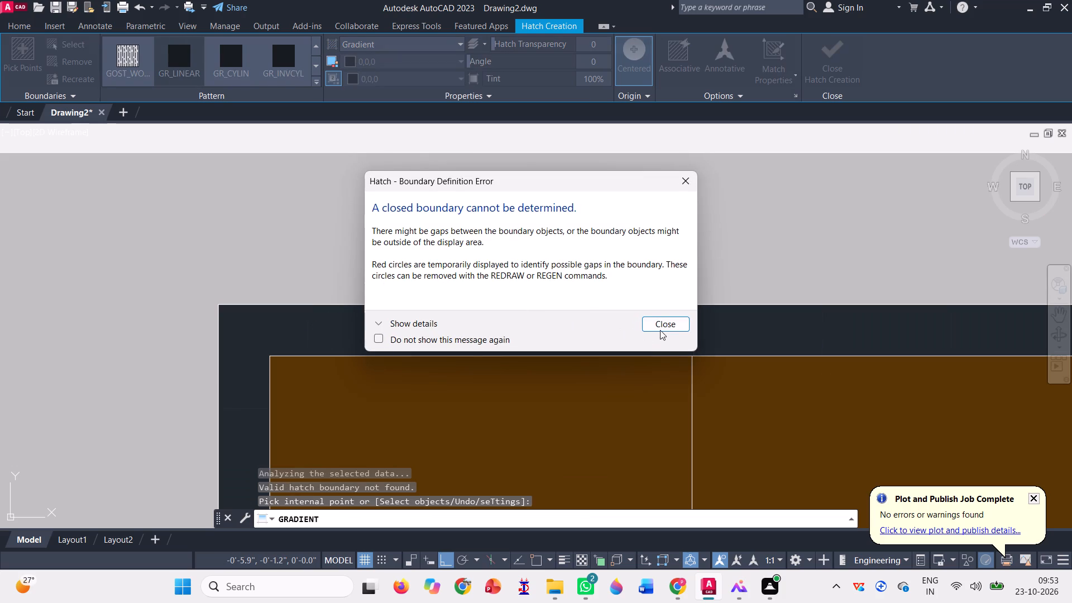
click(675, 326)
scroll(395, 259, down, 10)
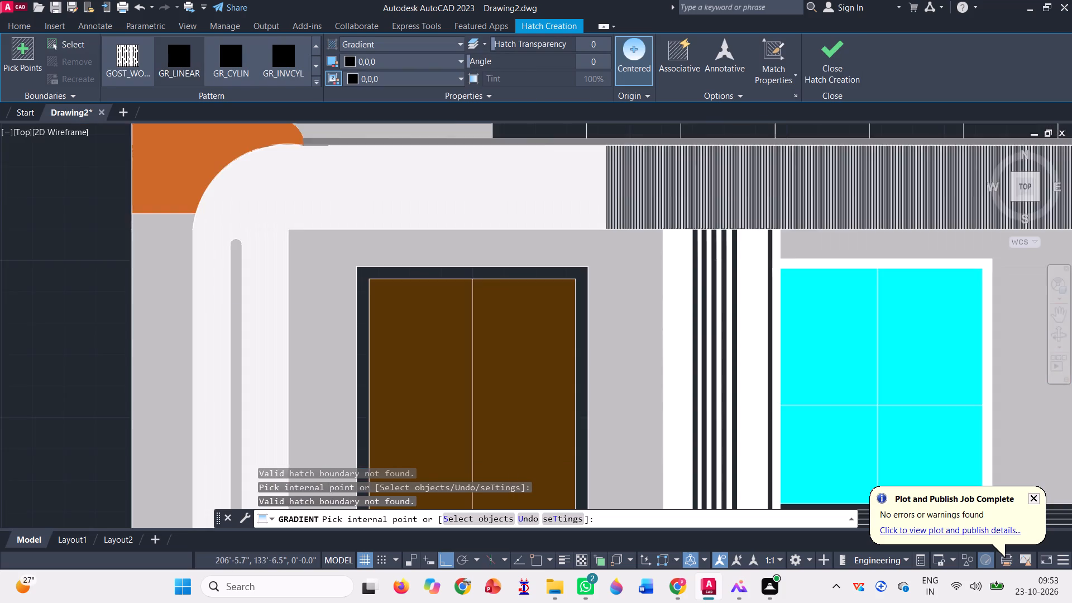
scroll(447, 333, down, 1)
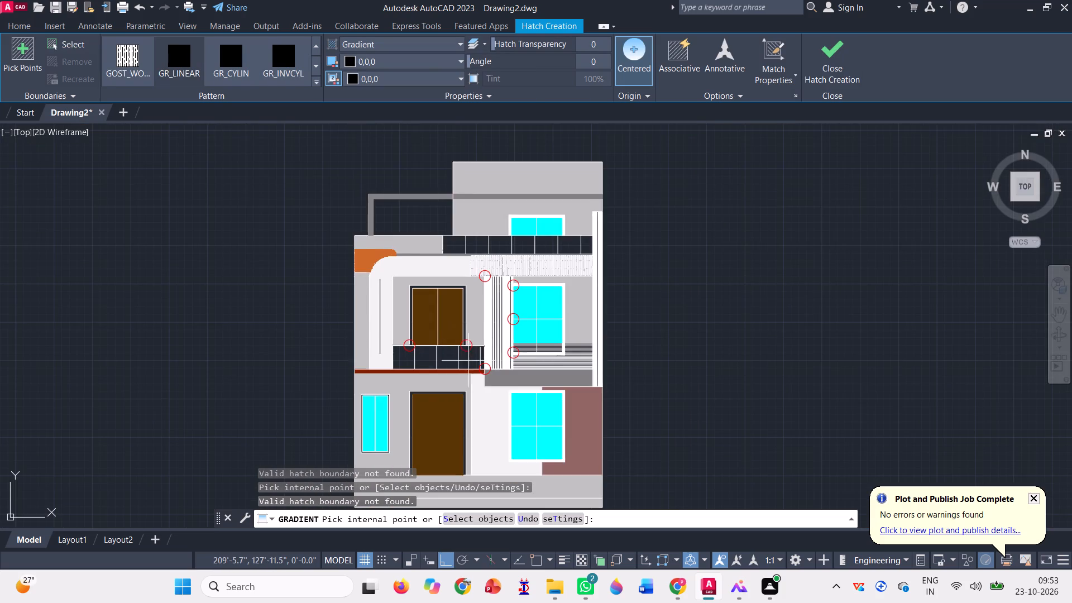
scroll(469, 358, up, 4)
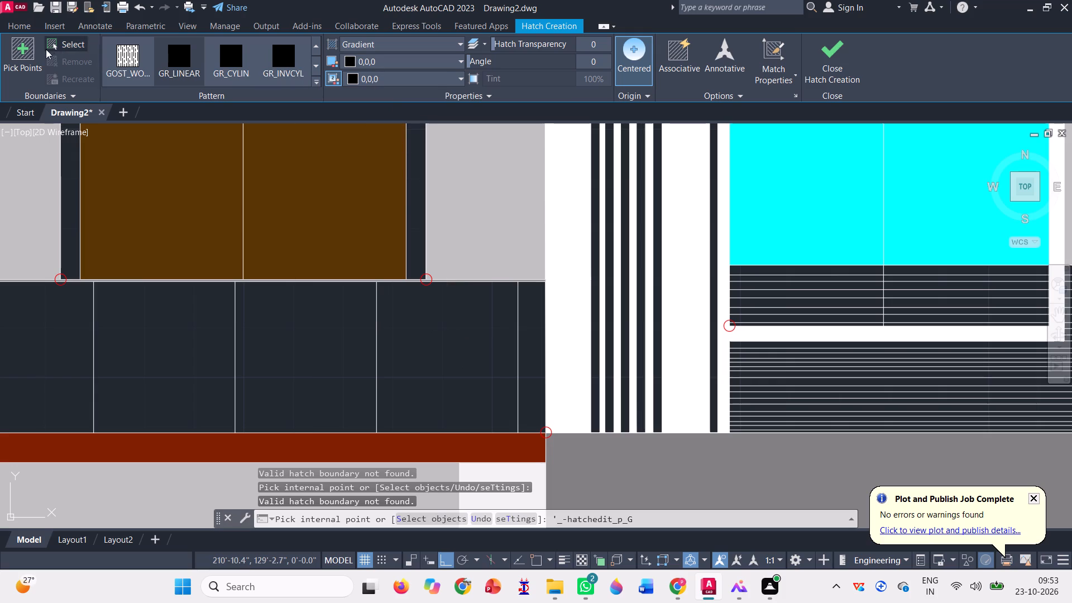
click(825, 58)
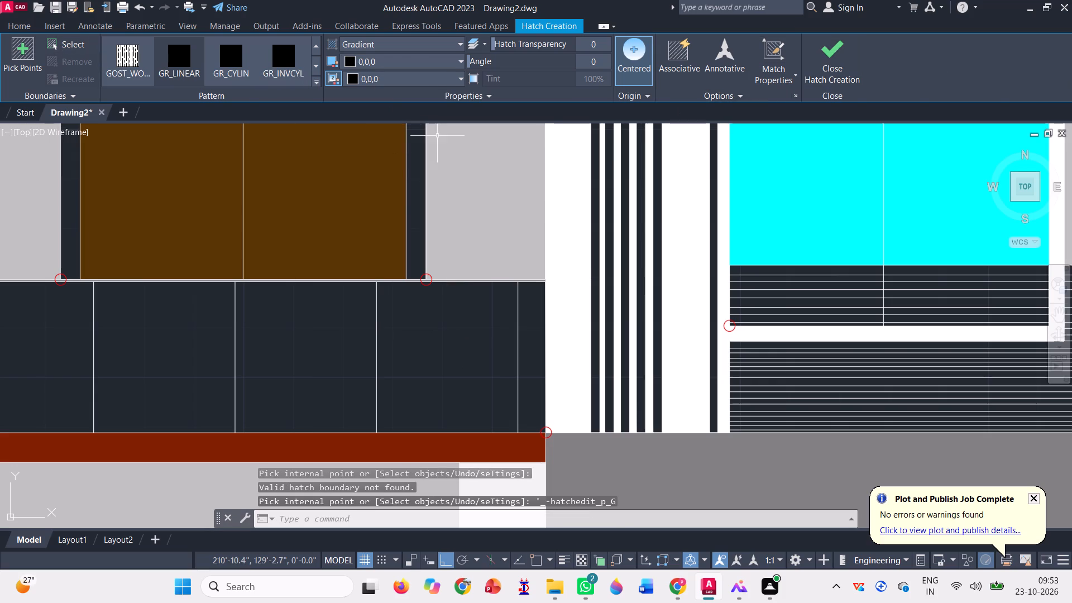
Extend the outer outline of the first-floor door's frame down to the line at the top of the balcony railing.
click(301, 46)
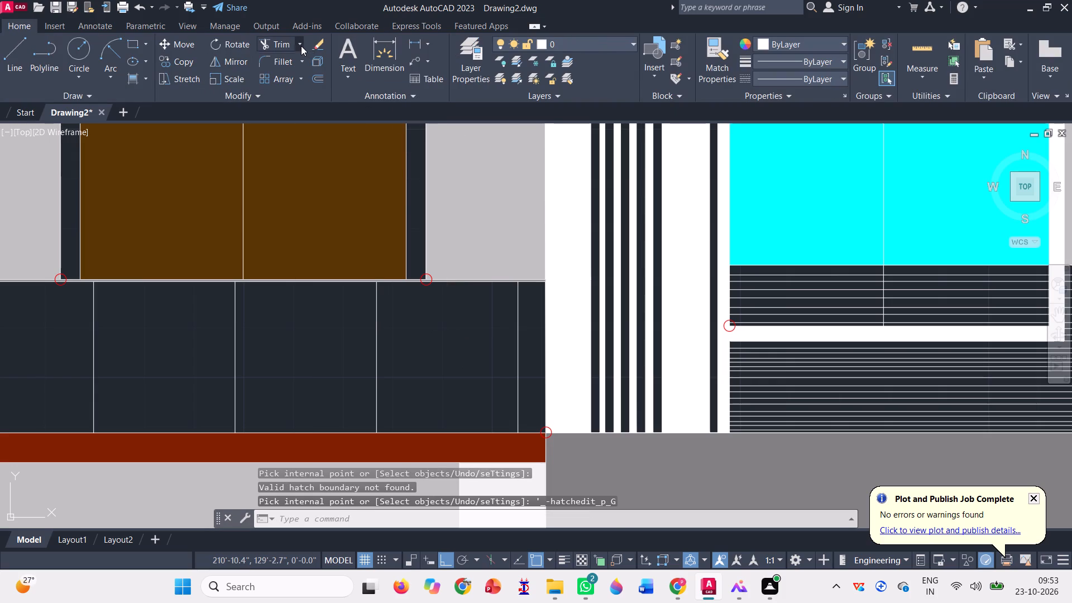
click(297, 96)
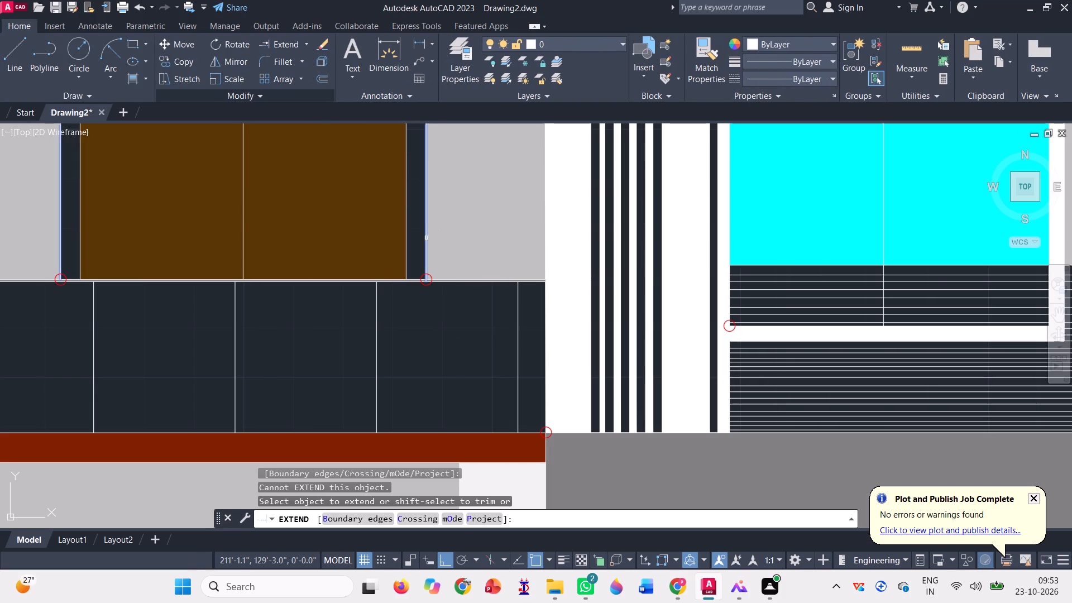
click(426, 240)
scroll(417, 341, down, 2)
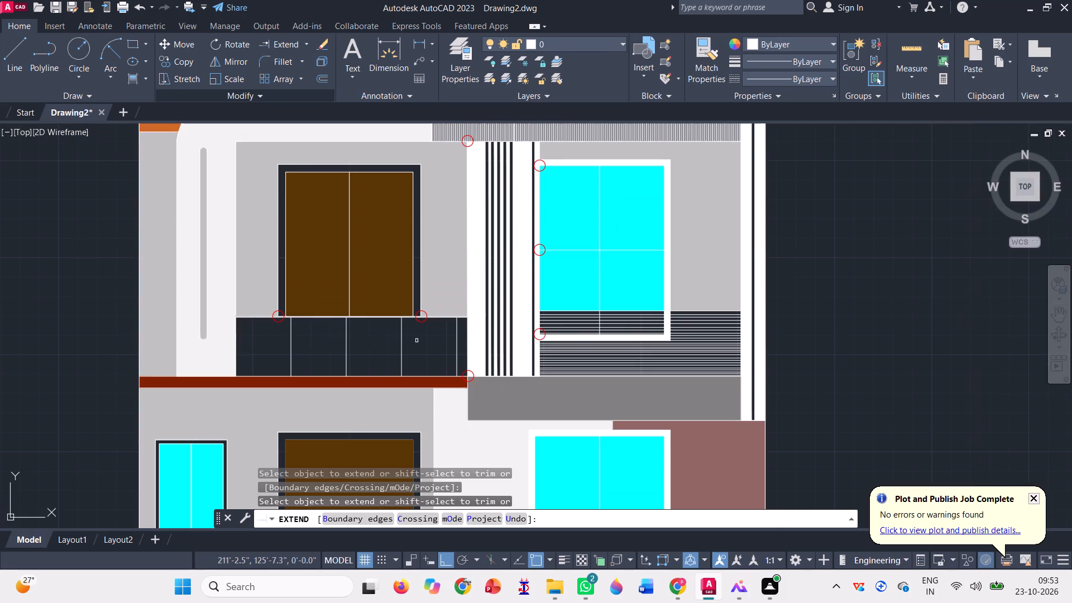
scroll(533, 160, up, 3)
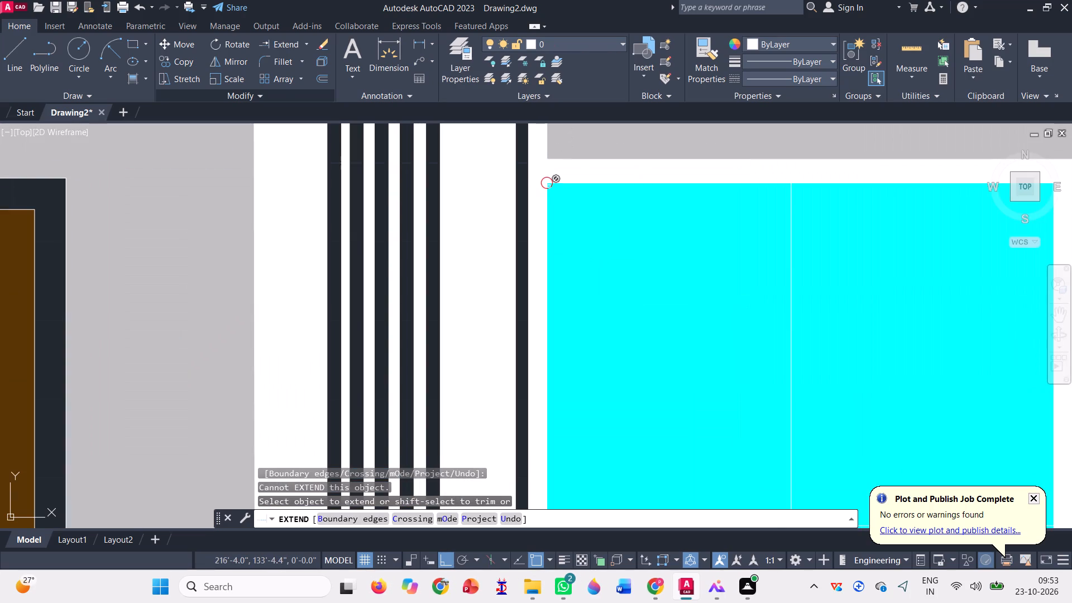
scroll(540, 188, down, 4)
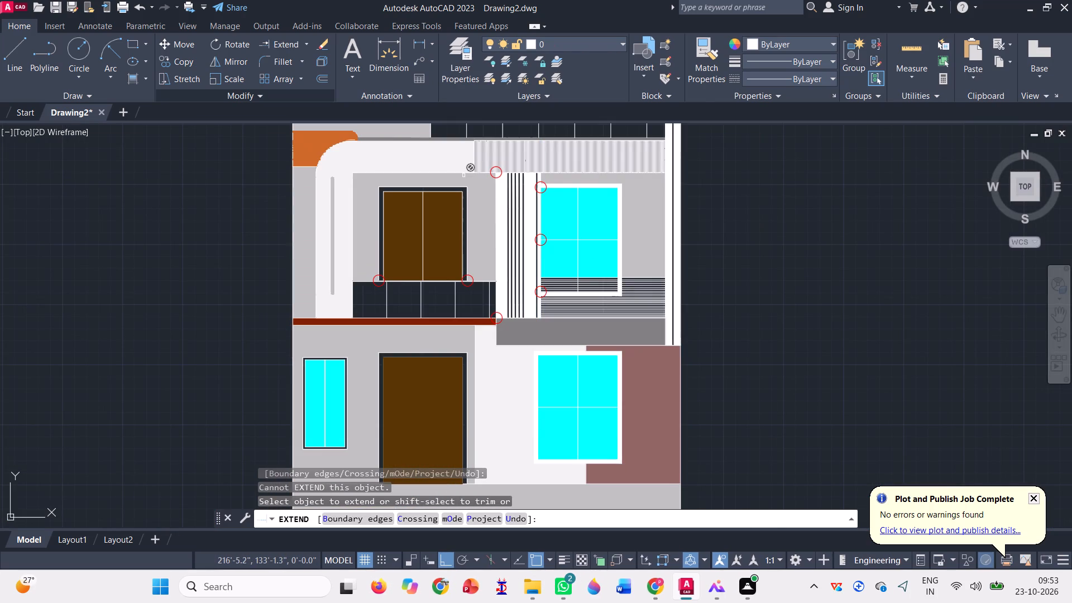
key(Escape)
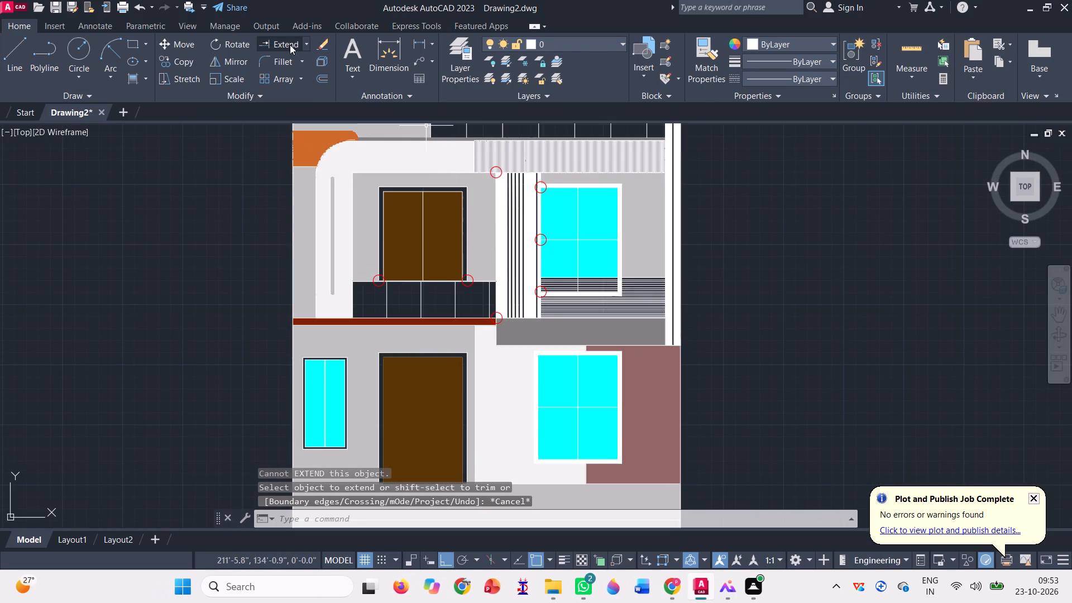
Fill the frames around the first-floor door and the ground-floor door with the black 0,0,0 gradient.
click(130, 80)
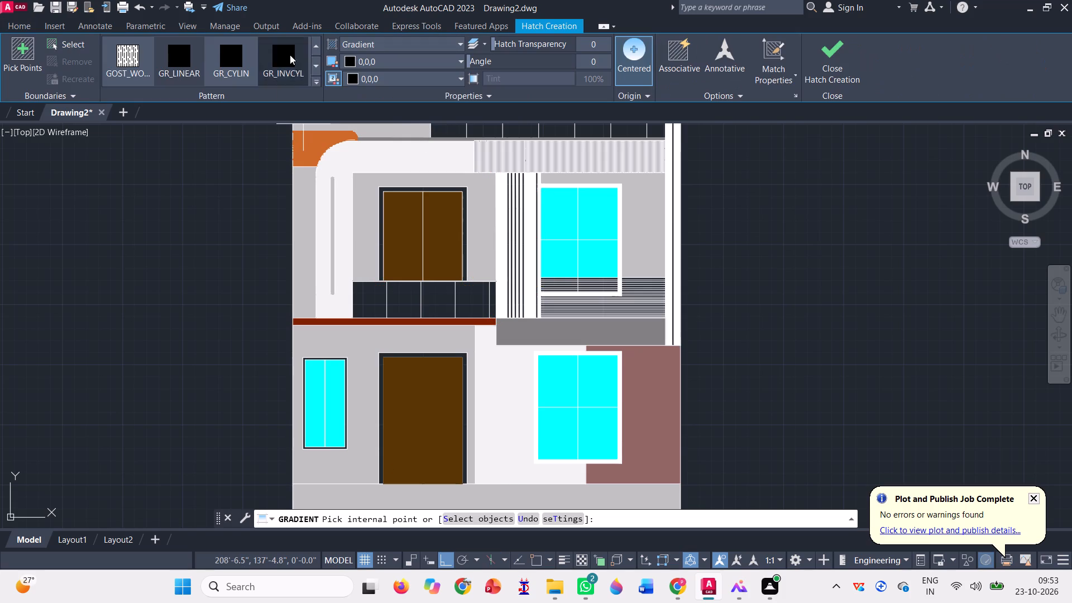
scroll(370, 205, up, 1)
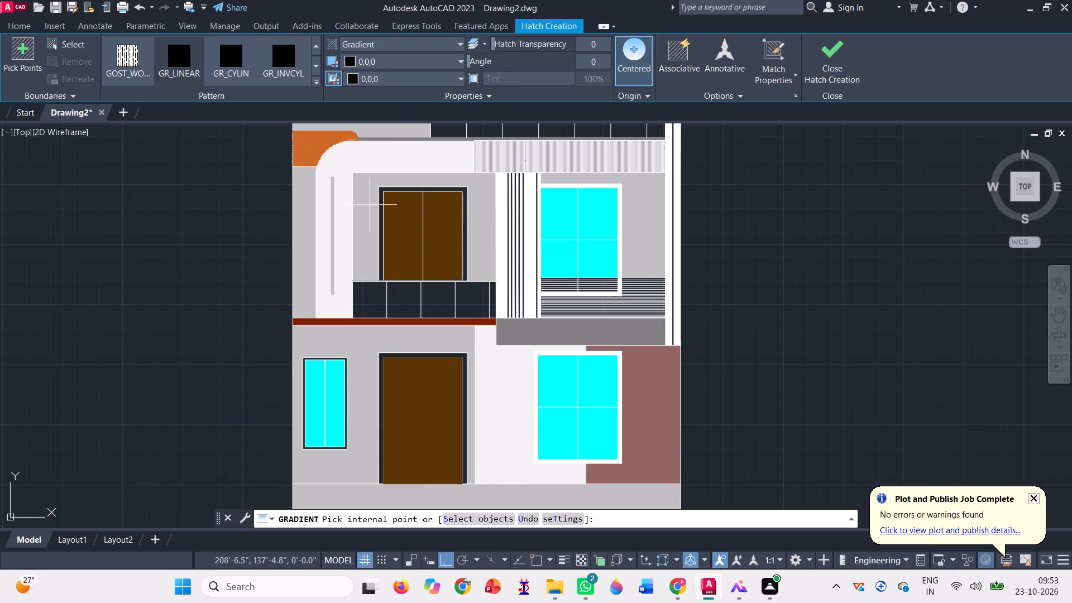
scroll(370, 205, up, 5)
click(362, 199)
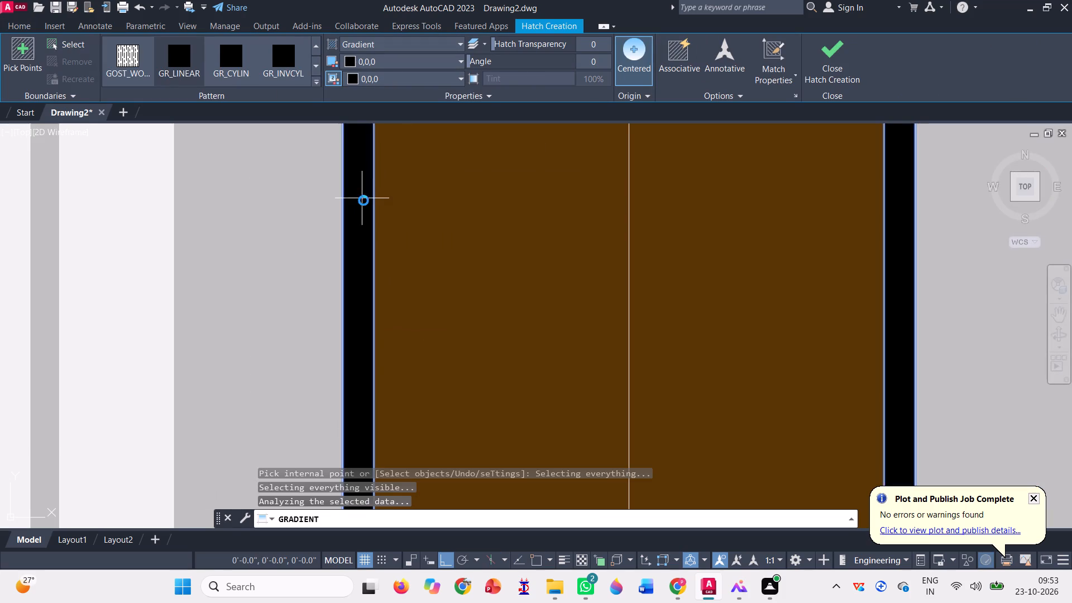
scroll(363, 200, down, 5)
scroll(442, 165, down, 2)
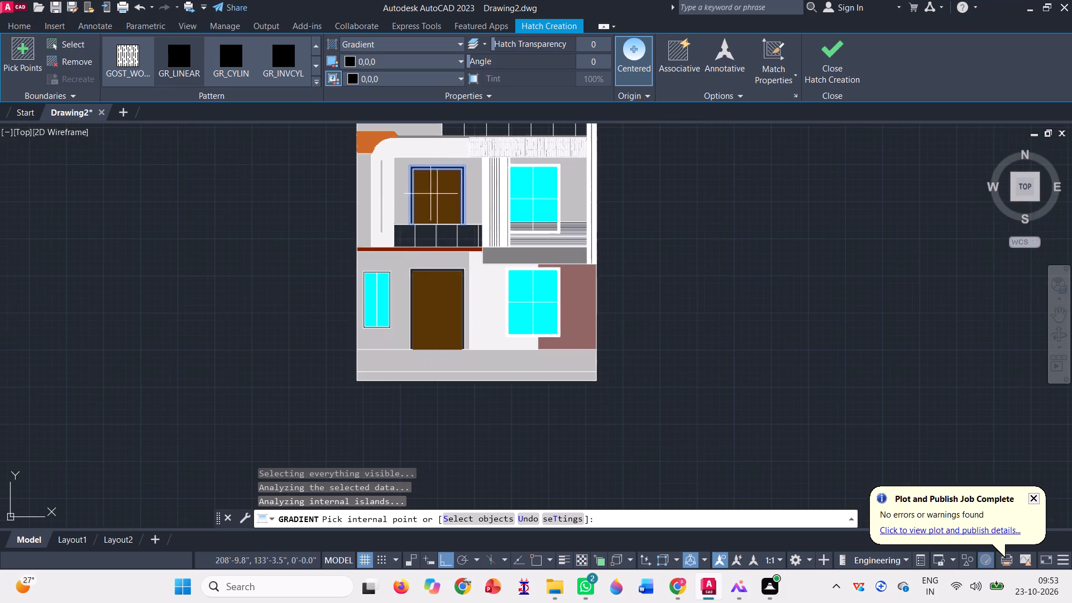
scroll(417, 262, up, 4)
click(371, 308)
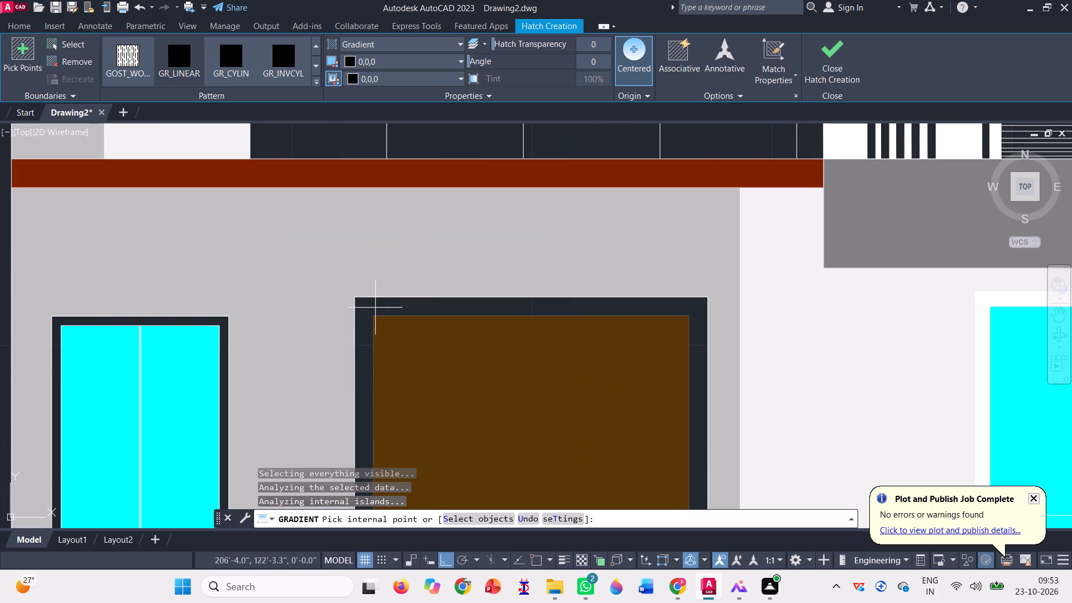
scroll(477, 276, down, 5)
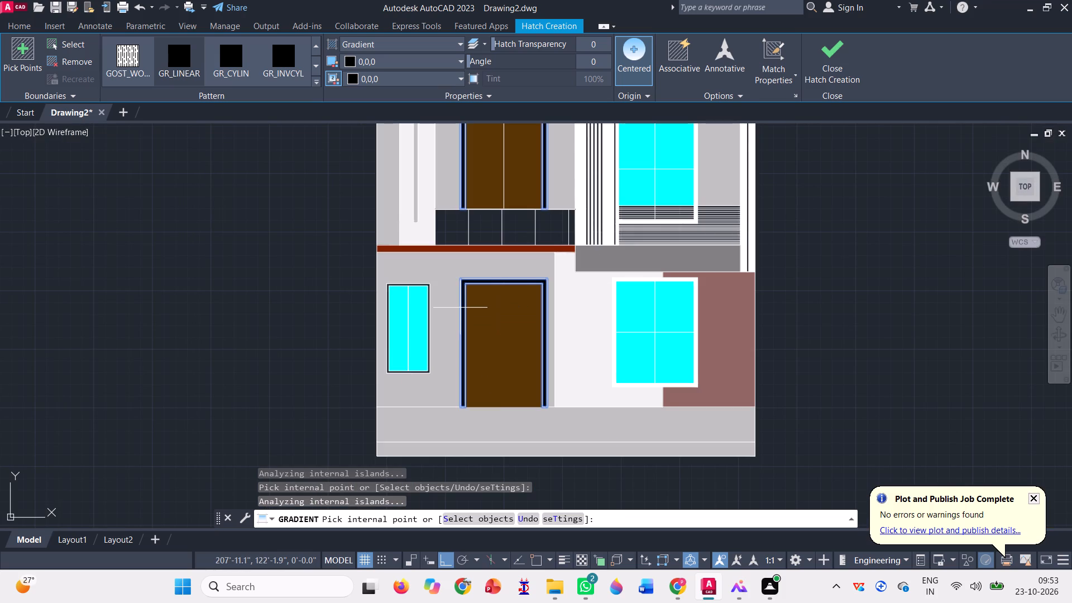
Fill the frame of the narrow ground-floor window beside the door with the black 0,0,0 gradient and finish the fill.
scroll(439, 317, up, 3)
scroll(373, 288, up, 3)
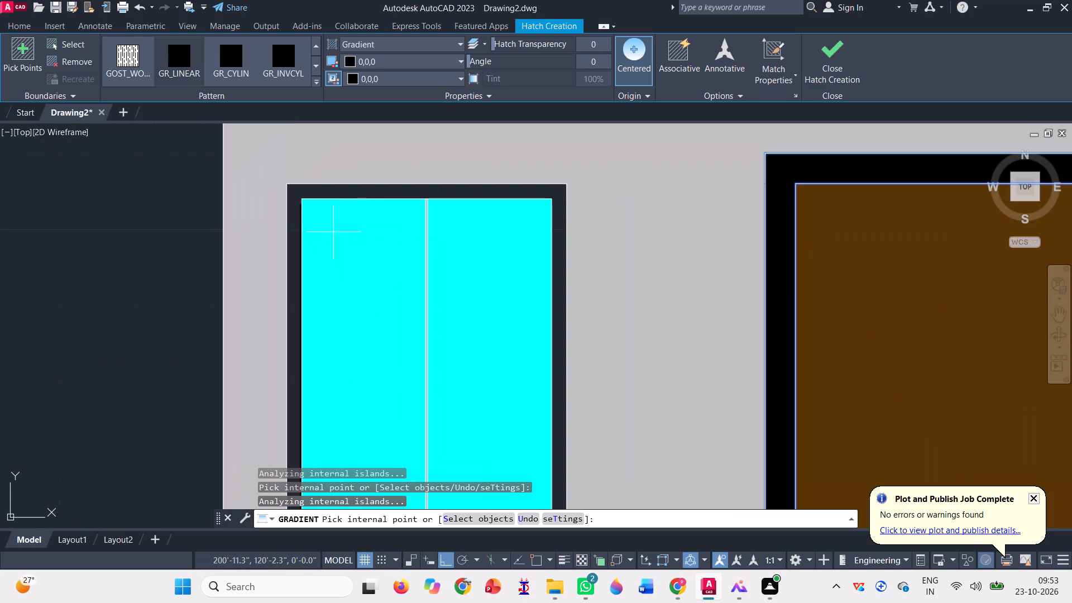
click(292, 197)
scroll(457, 243, down, 3)
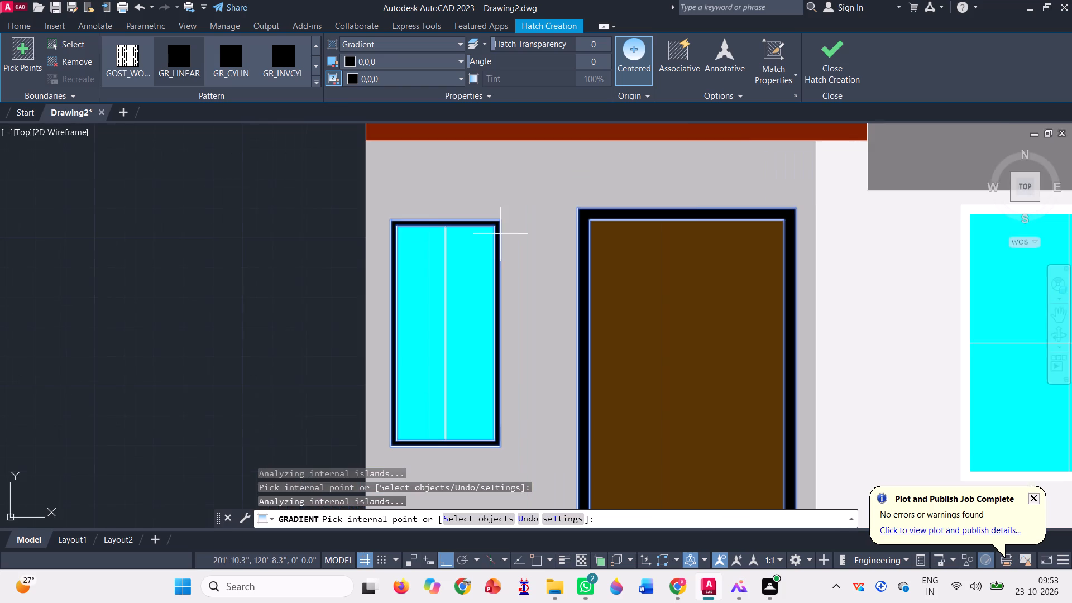
scroll(555, 227, down, 2)
click(831, 54)
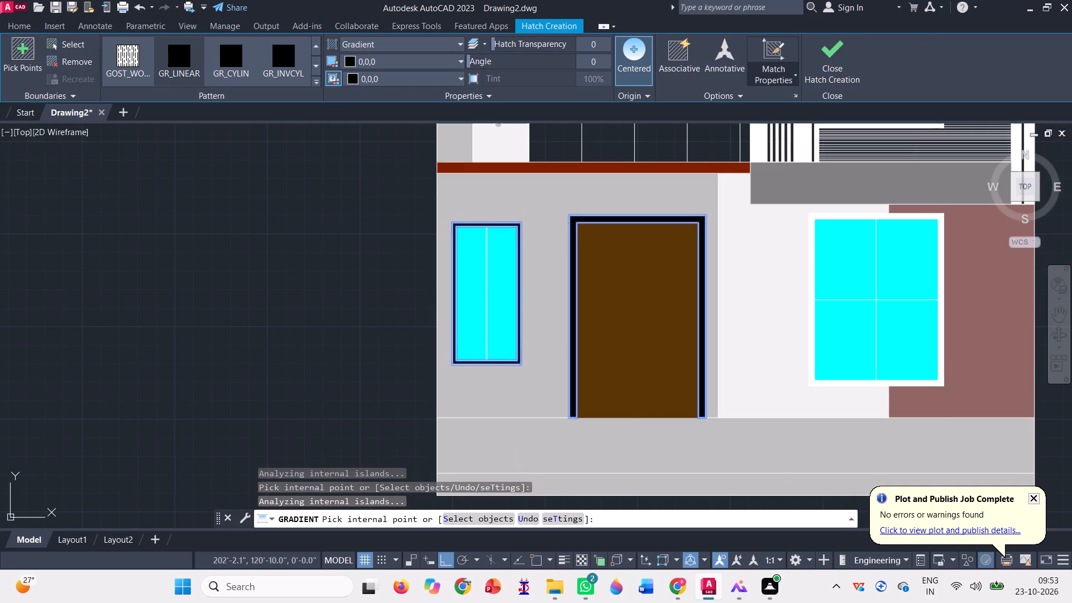
Set the object colour to 0,0,0 and draw lines down and back up the centre of the narrow ground-floor window's glass.
scroll(279, 307, down, 2)
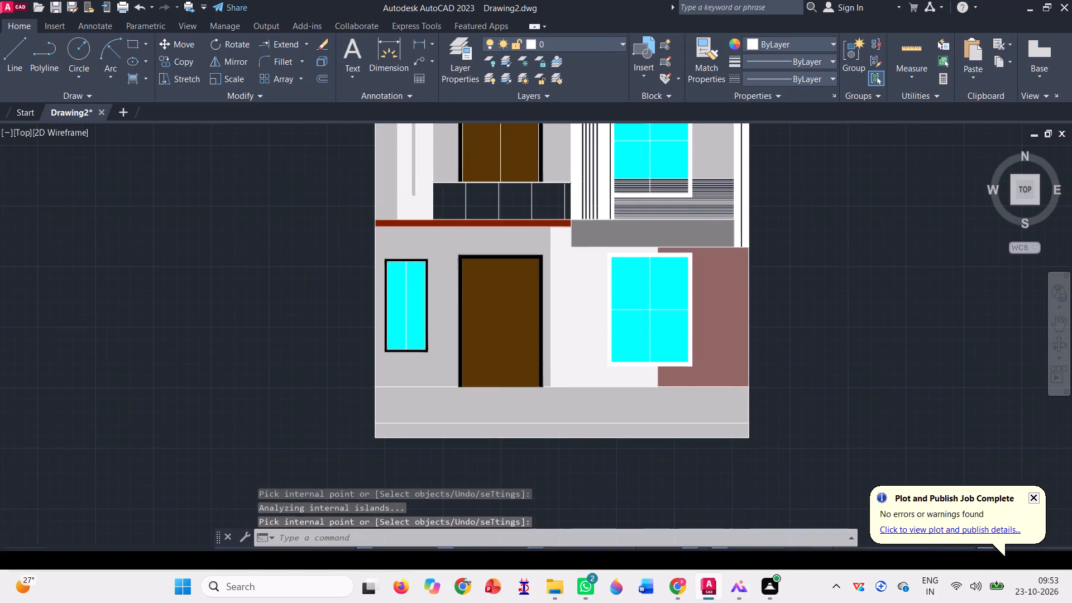
key(l)
key(Return)
scroll(422, 253, up, 2)
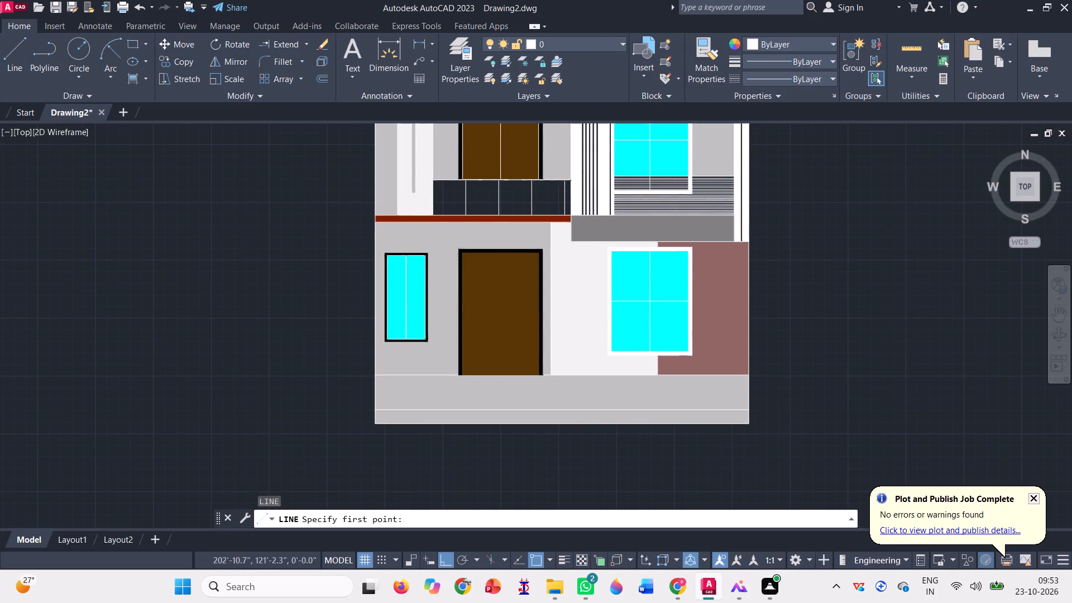
scroll(422, 253, up, 1)
click(348, 258)
scroll(372, 215, down, 1)
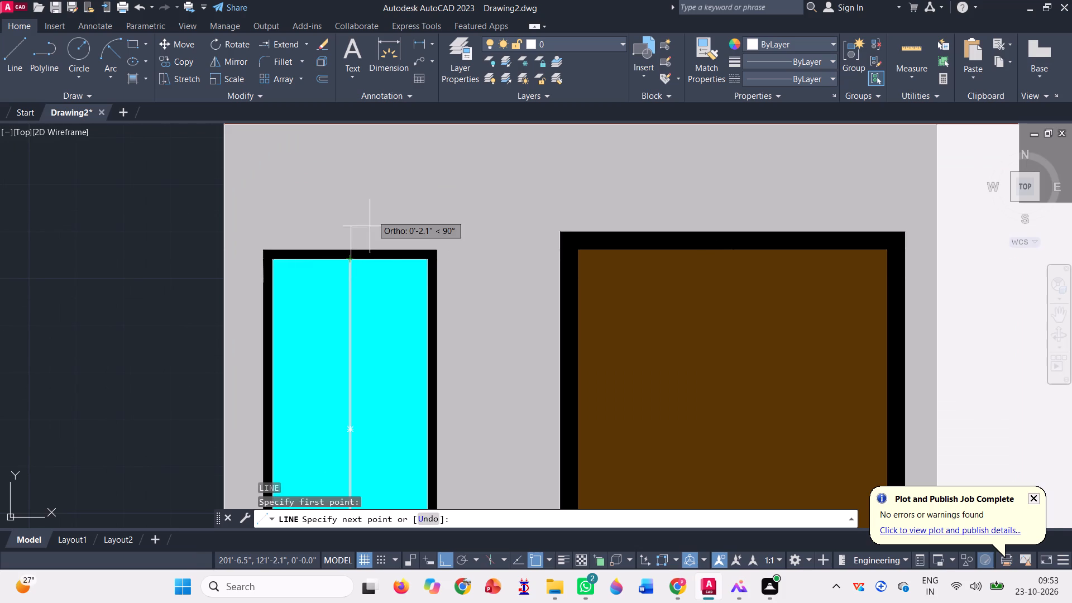
scroll(372, 215, down, 1)
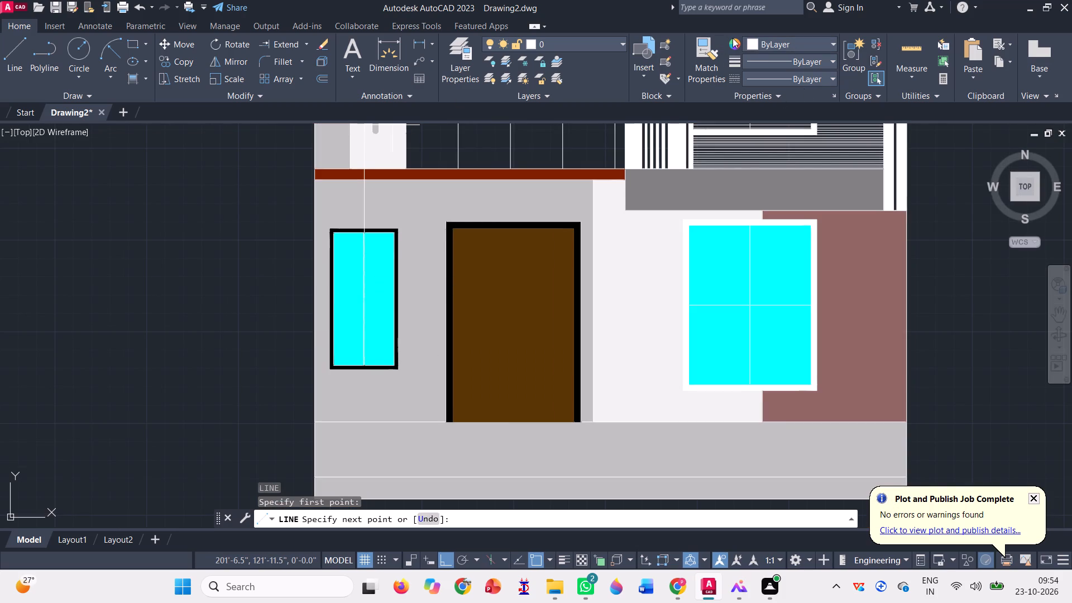
click(758, 44)
click(747, 90)
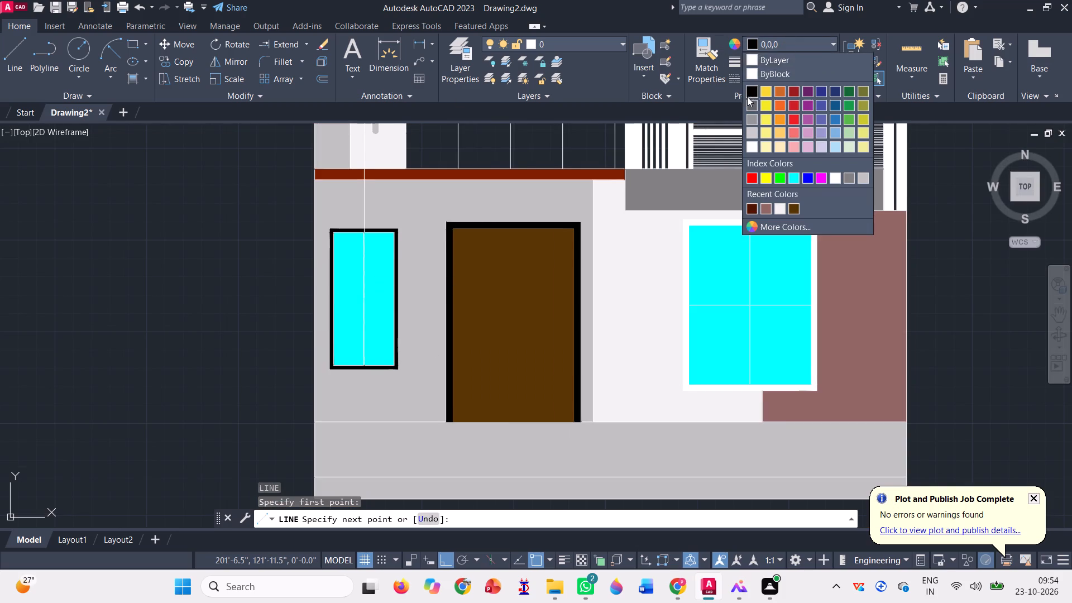
click(361, 365)
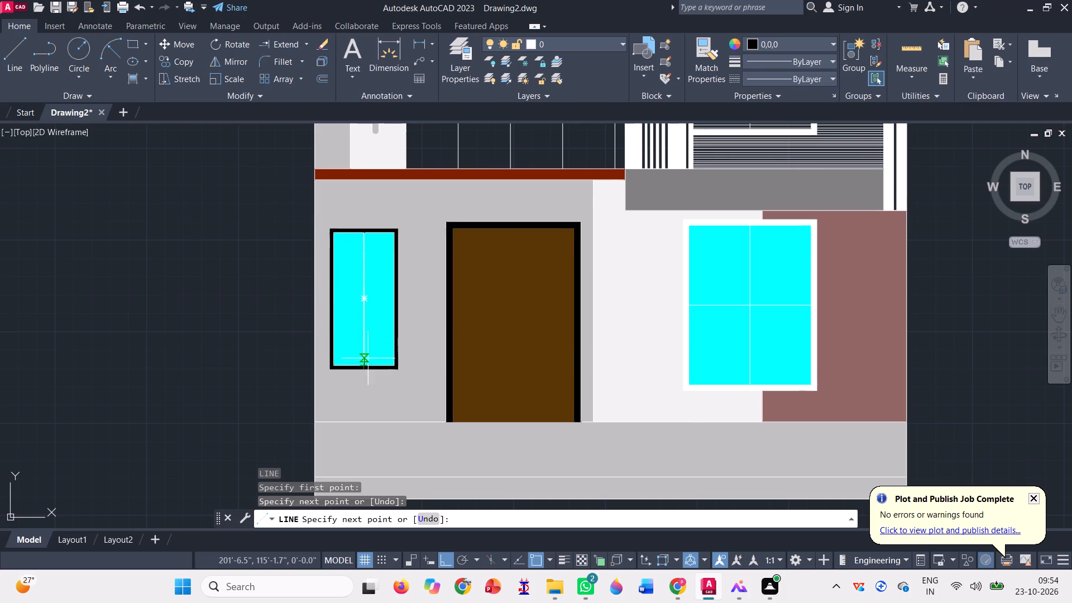
scroll(370, 238, up, 3)
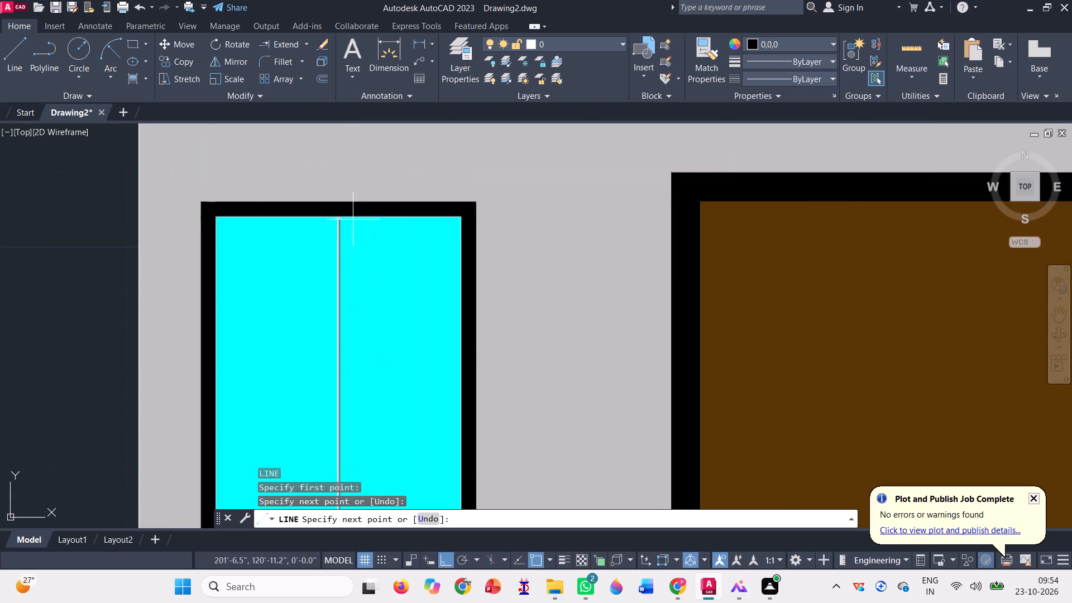
click(343, 212)
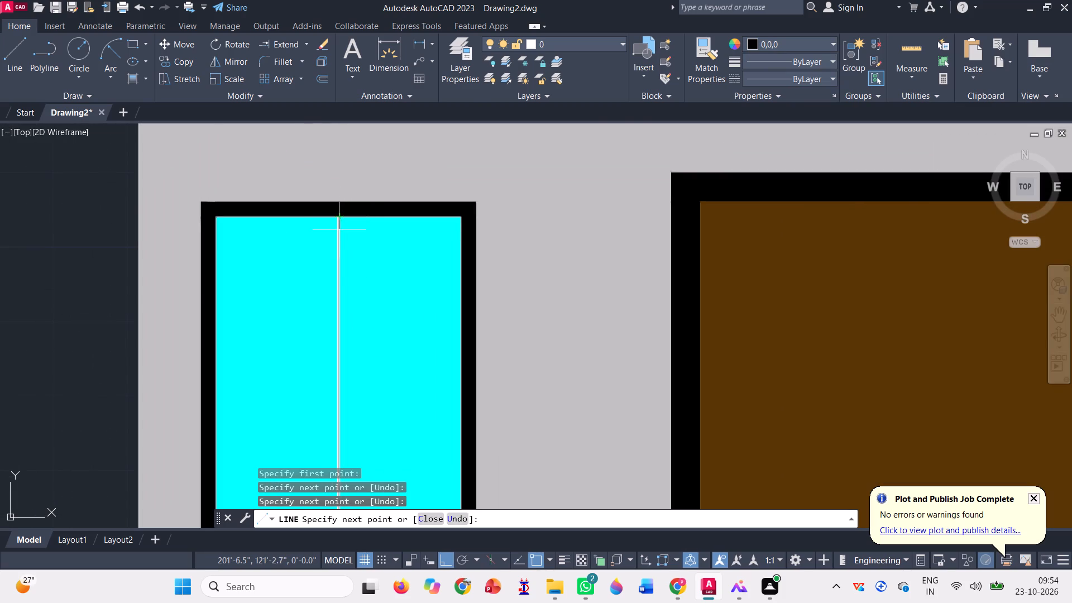
scroll(344, 249, down, 3)
key(Escape)
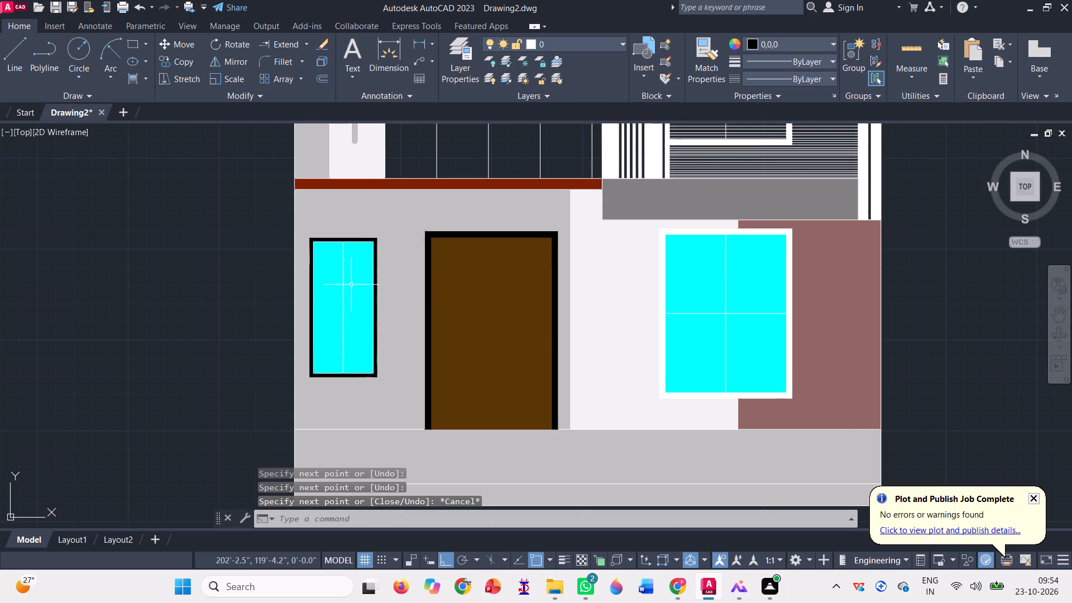
Erase the overlapping vertical centre lines in the narrow ground-floor window, leaving the pane fills in place.
click(342, 285)
key(Delete)
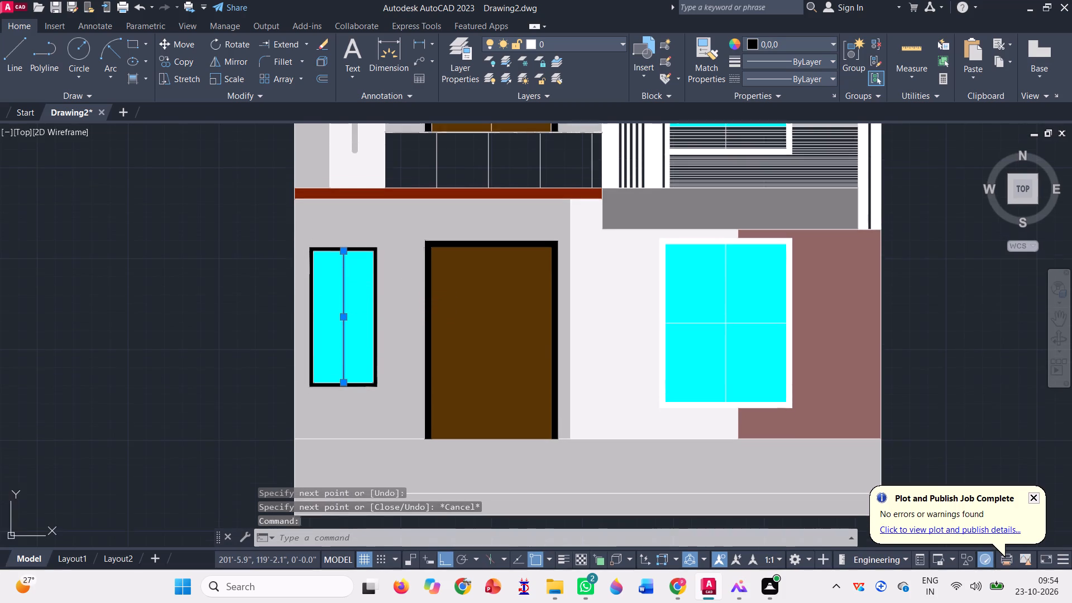
click(344, 285)
key(Delete)
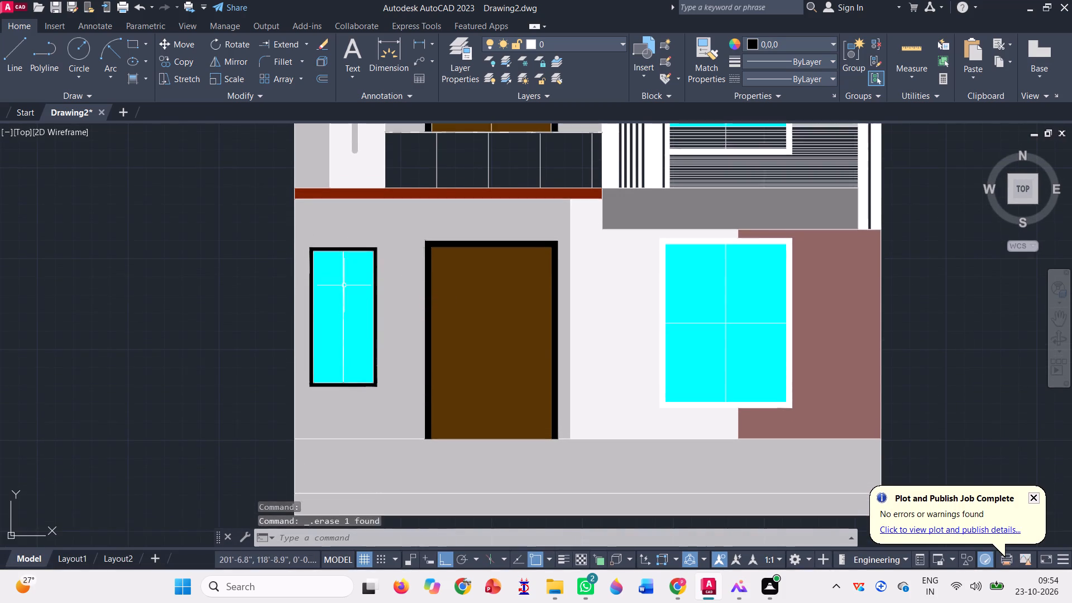
click(342, 285)
key(Delete)
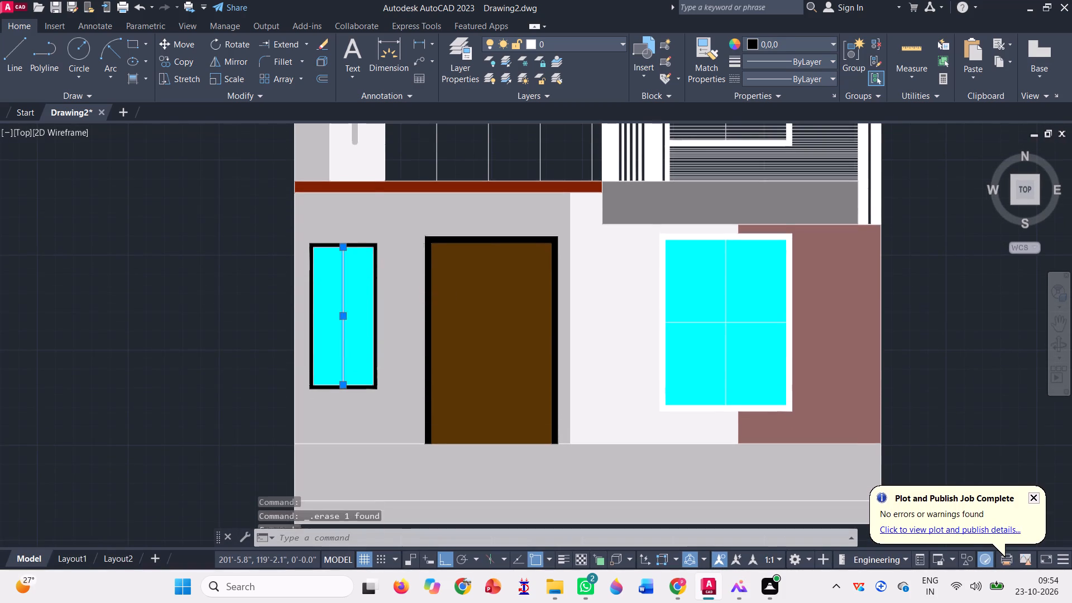
click(343, 285)
key(Delete)
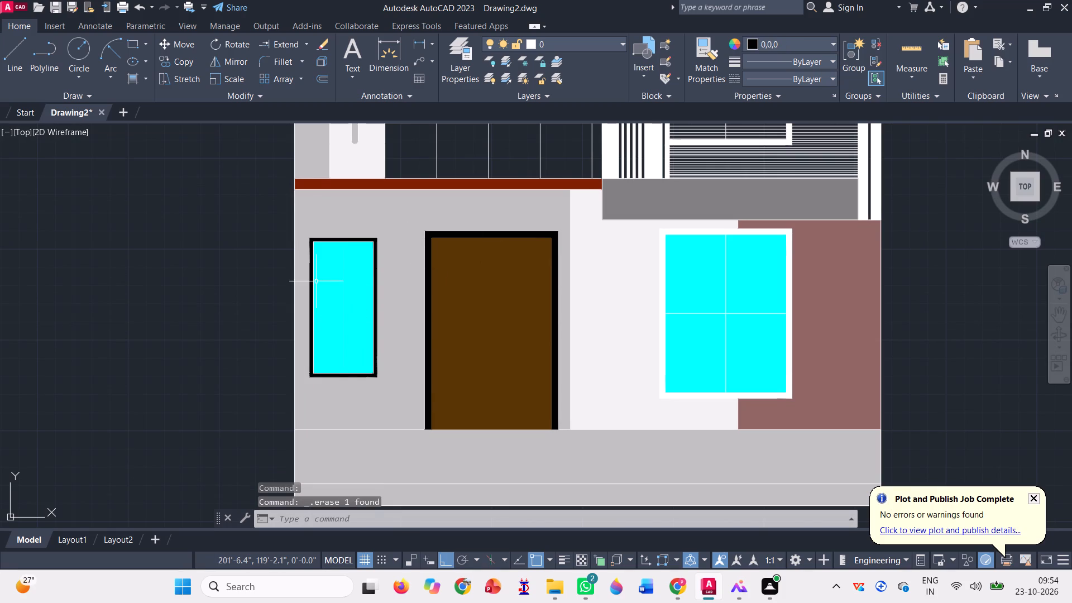
scroll(342, 275, up, 2)
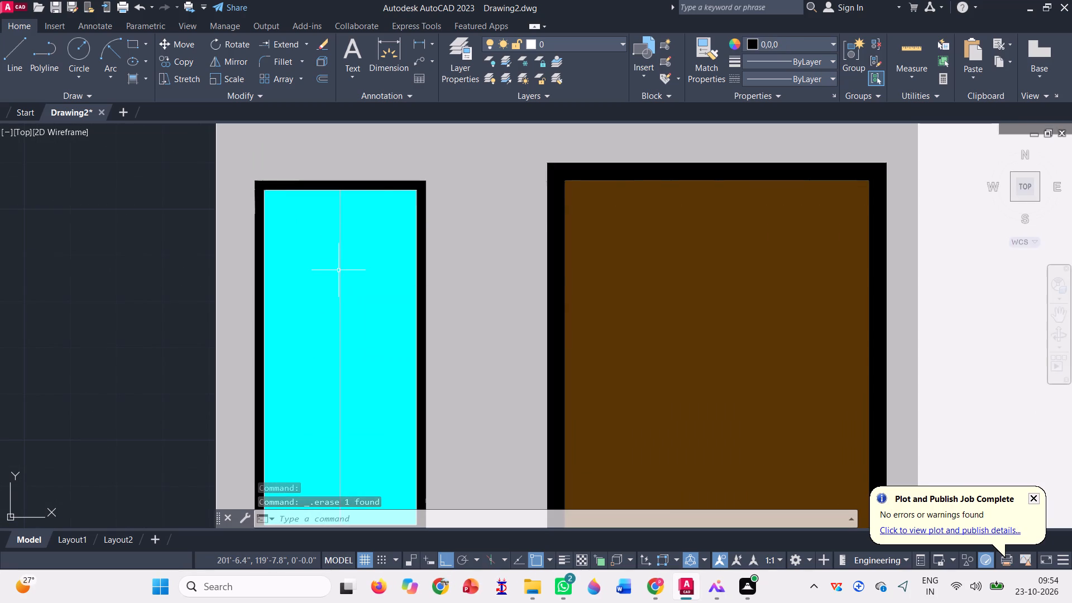
click(341, 272)
scroll(341, 272, down, 2)
key(Escape)
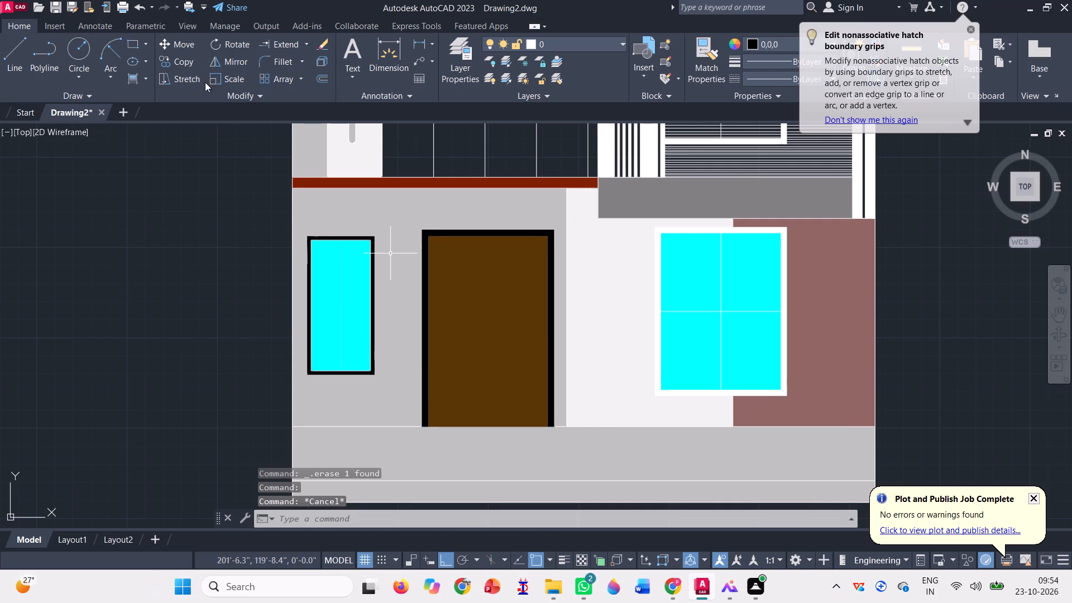
Draw a single vertical 0,0,0 line through the centre of the narrow ground-floor window, from the top to the bottom of its glass.
click(22, 42)
scroll(390, 264, up, 3)
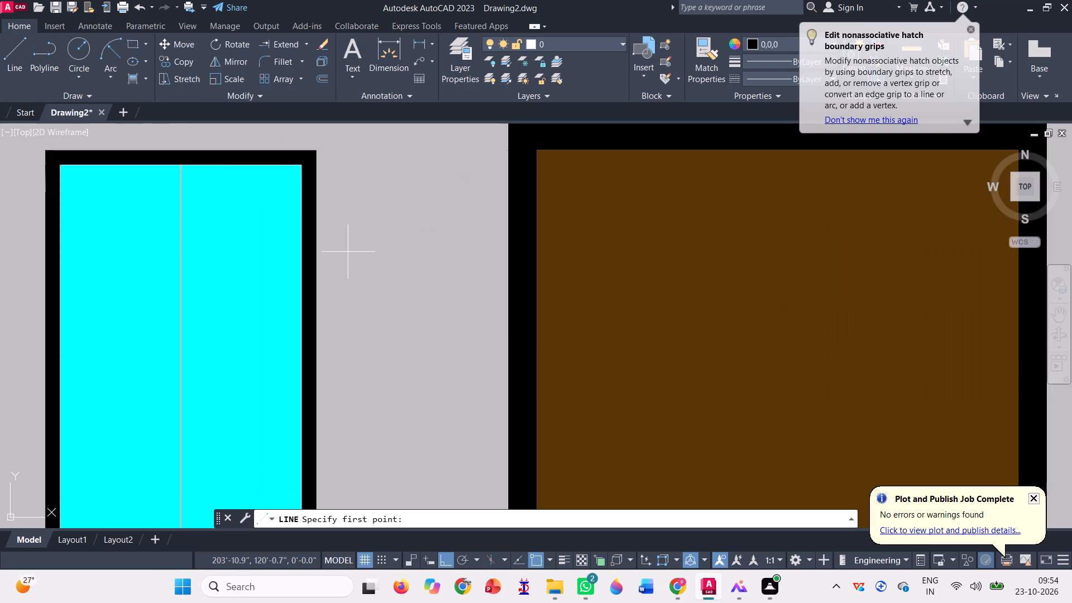
click(179, 165)
scroll(210, 174, down, 3)
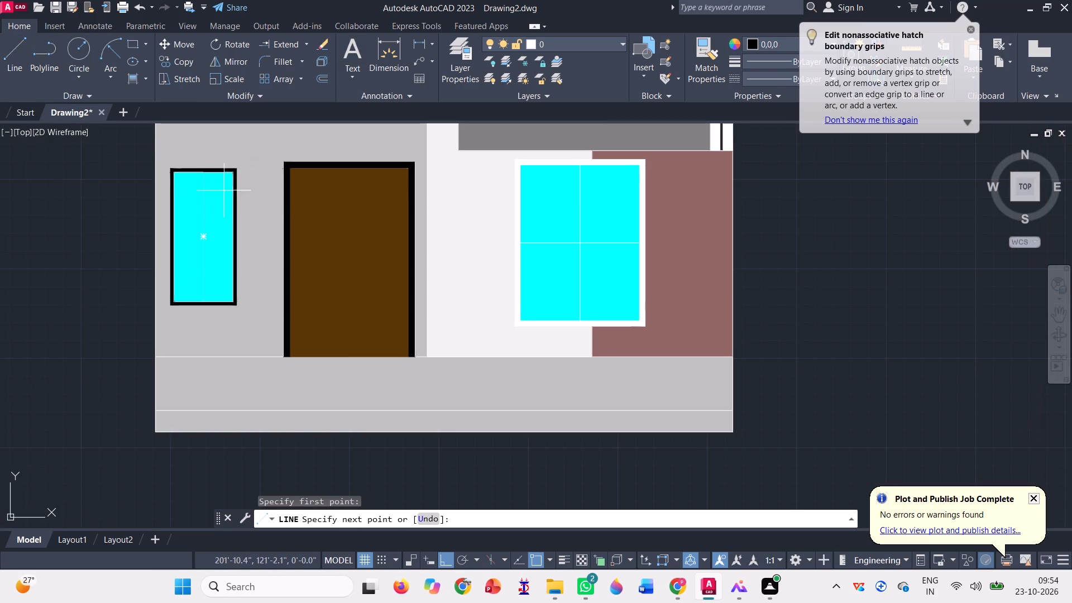
scroll(200, 291, up, 3)
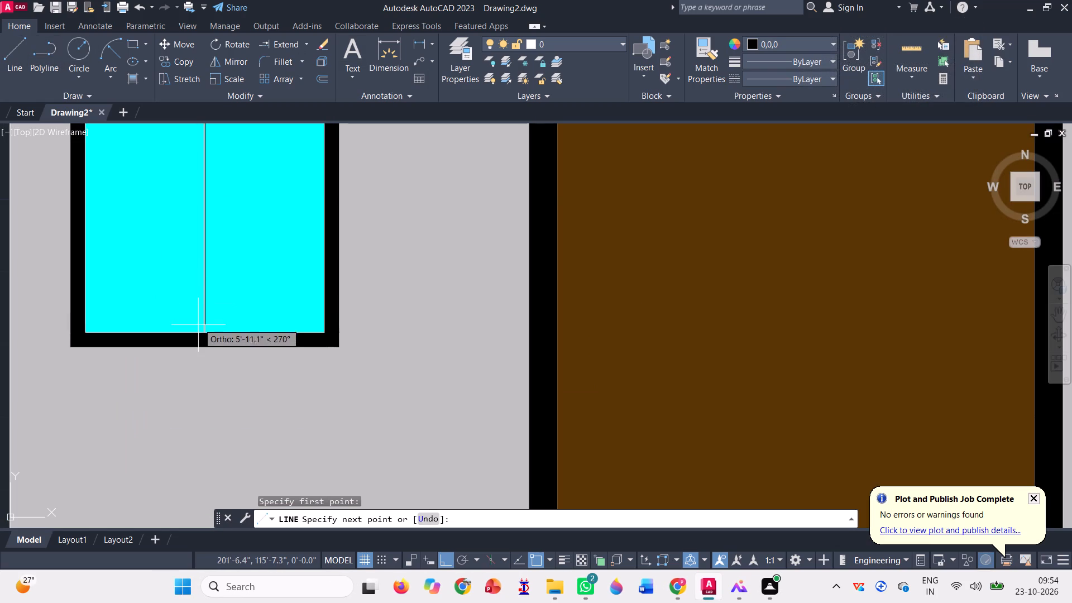
click(206, 335)
scroll(256, 347, down, 2)
key(Escape)
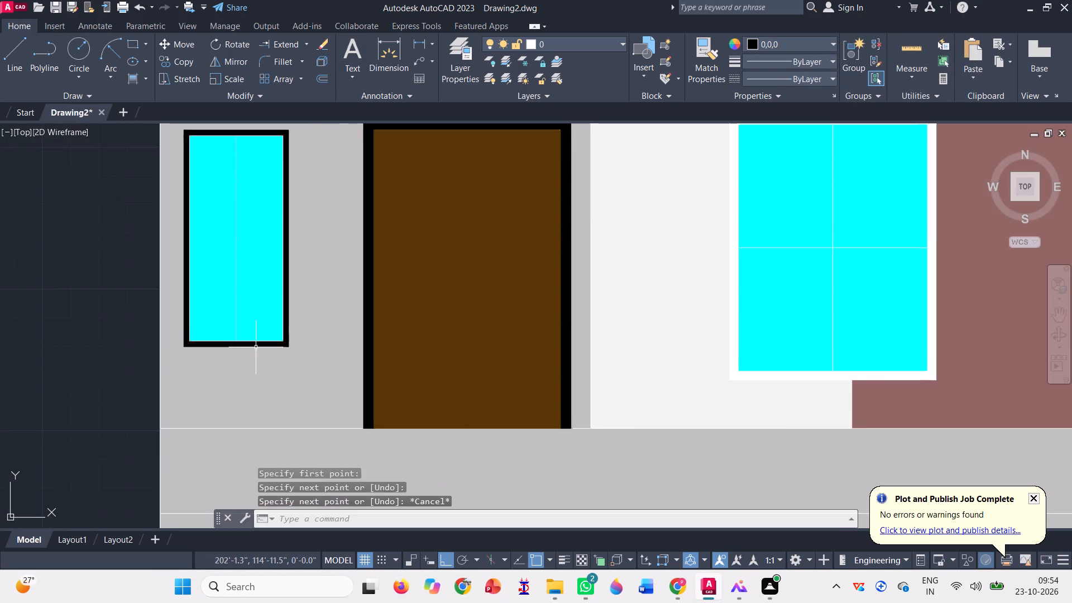
Start a gradient fill and set both of its colours to 153,185,219.
scroll(258, 348, down, 2)
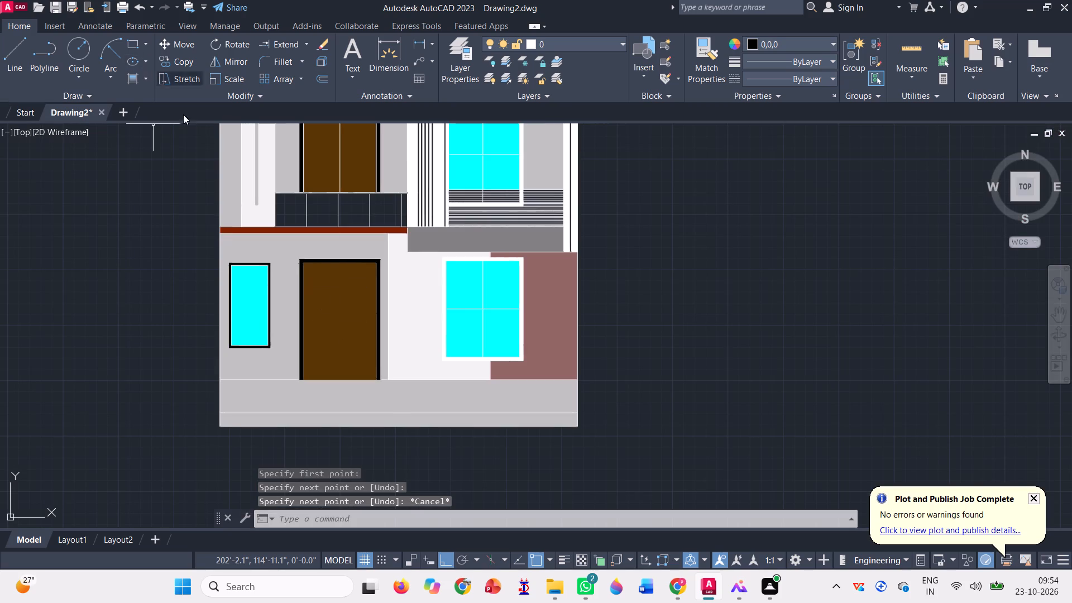
scroll(281, 280, down, 1)
scroll(386, 327, down, 1)
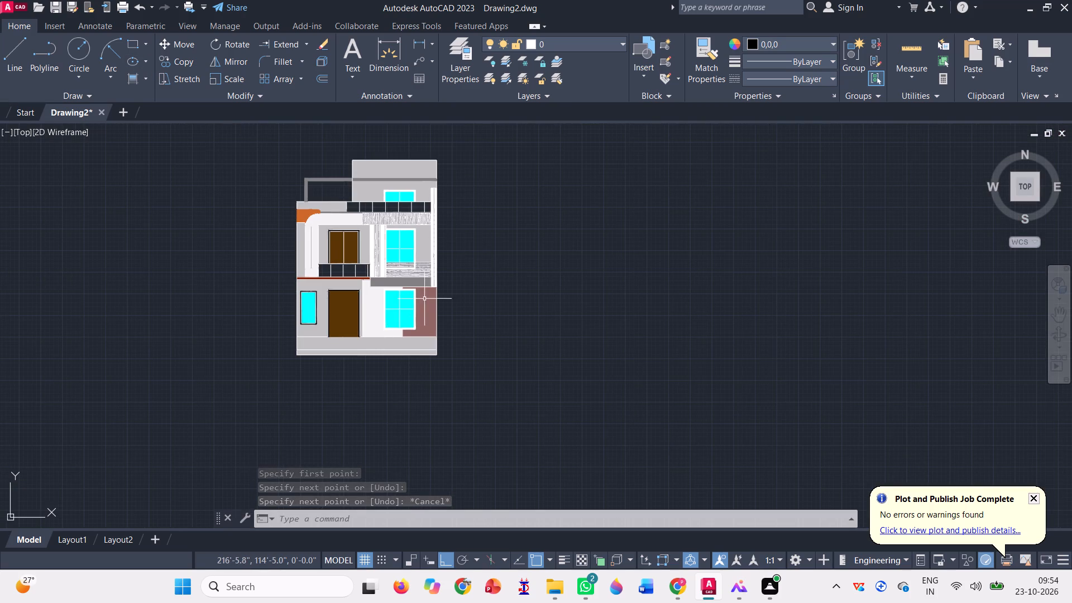
scroll(454, 144, up, 1)
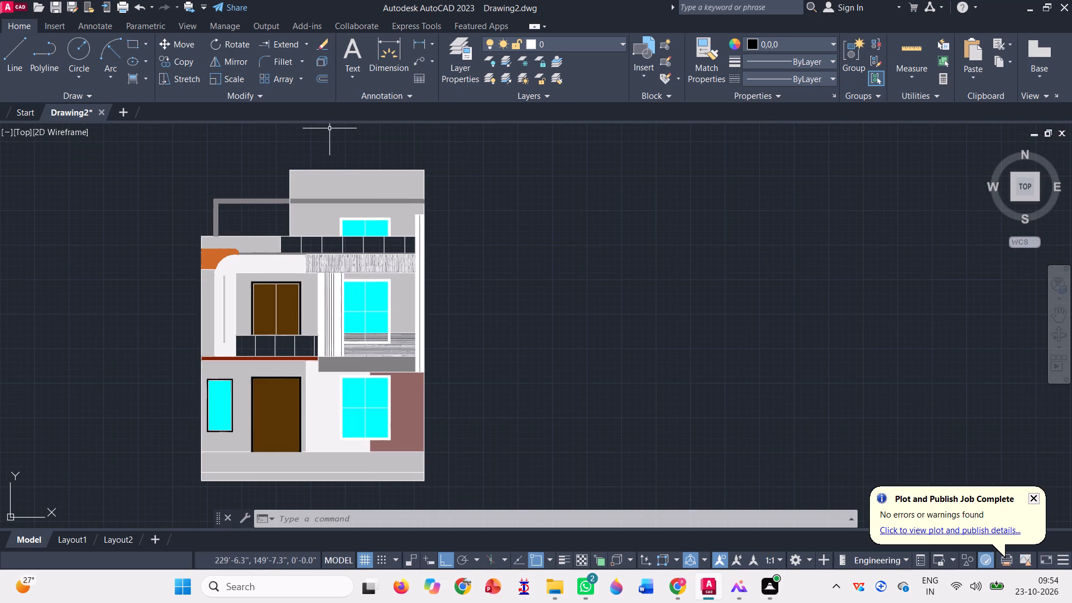
click(127, 78)
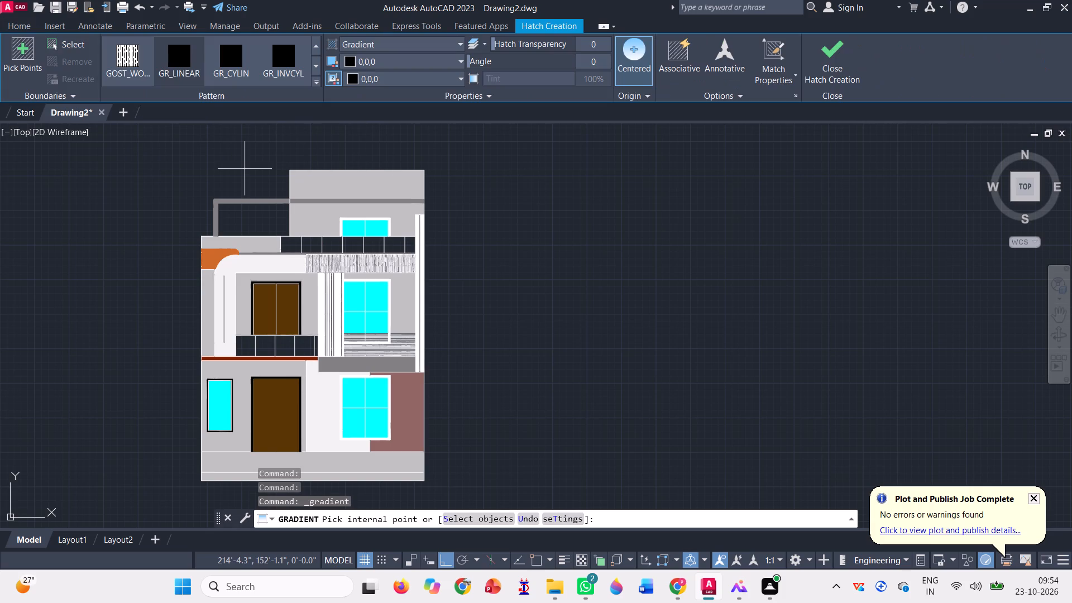
click(381, 58)
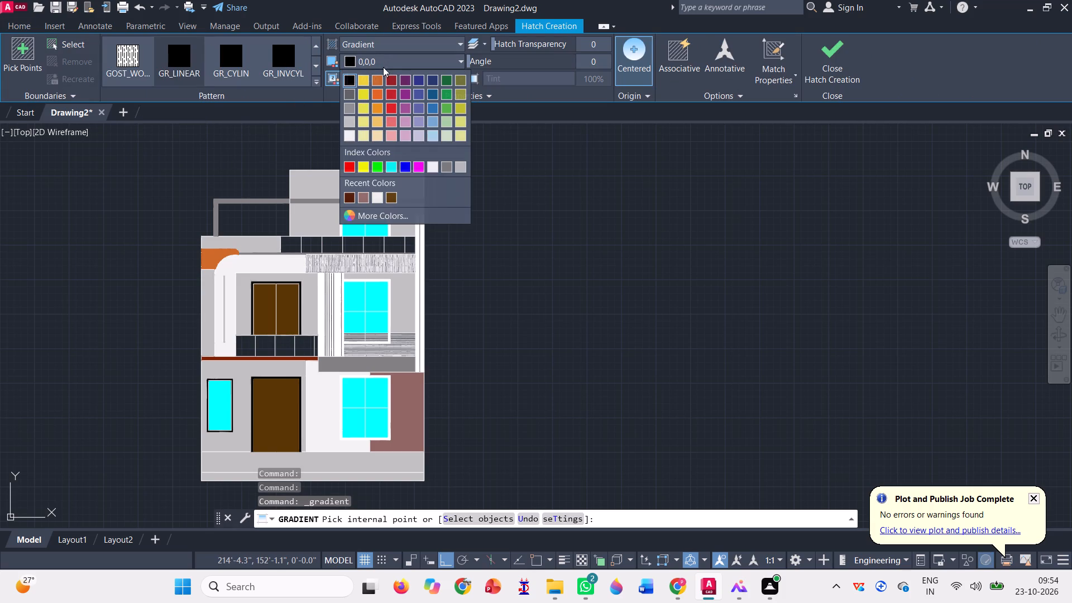
click(374, 215)
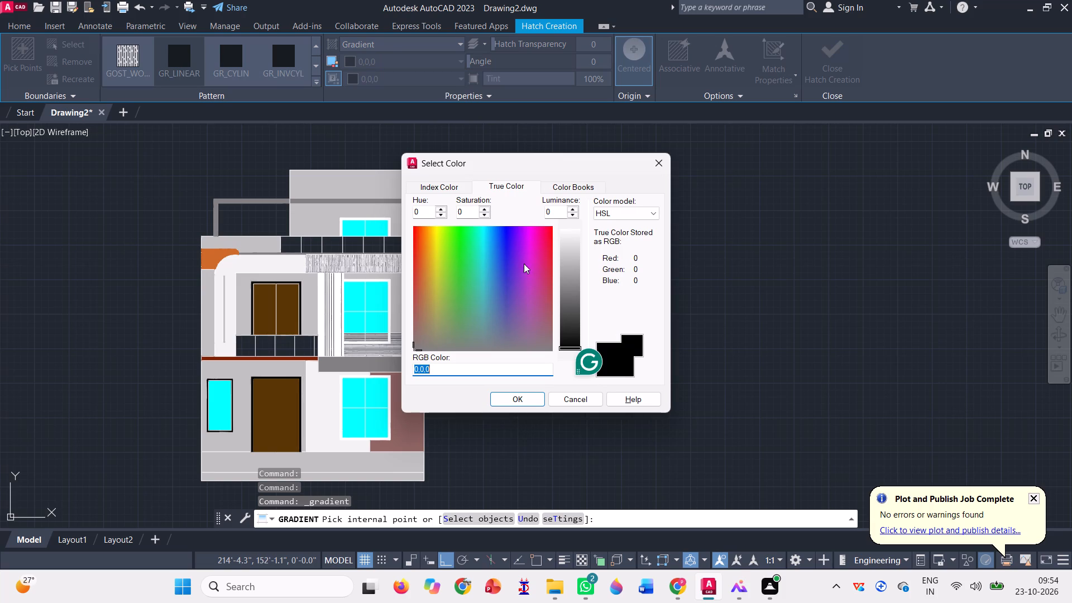
click(574, 274)
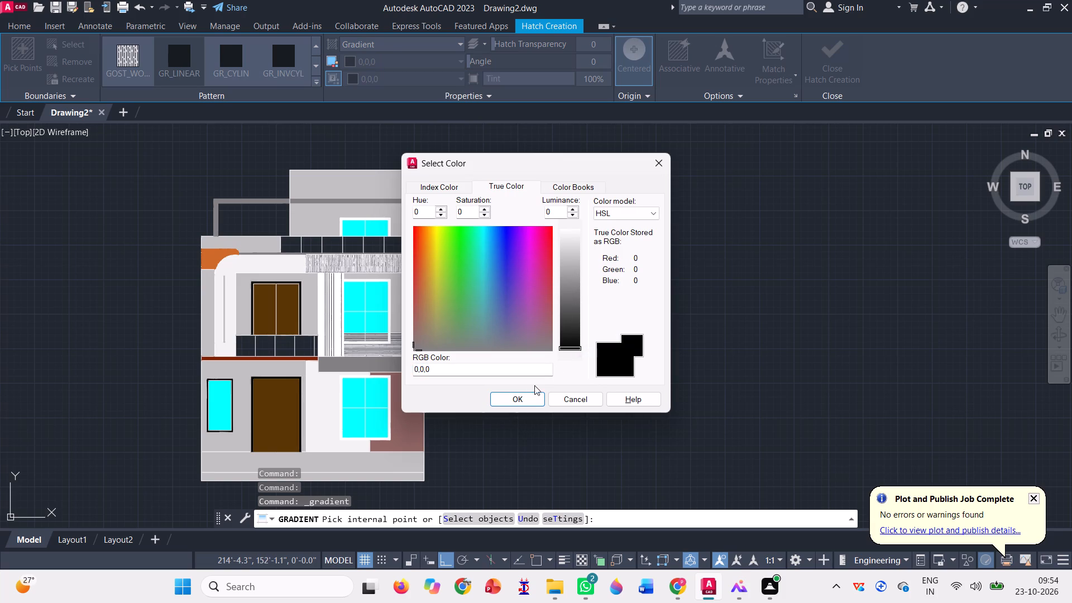
click(567, 266)
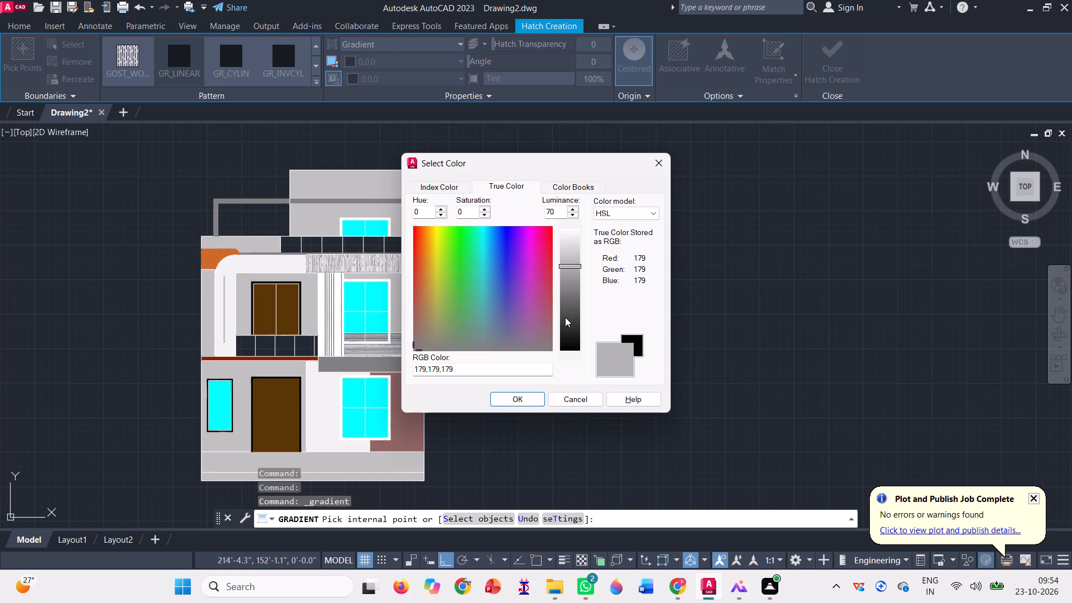
click(569, 280)
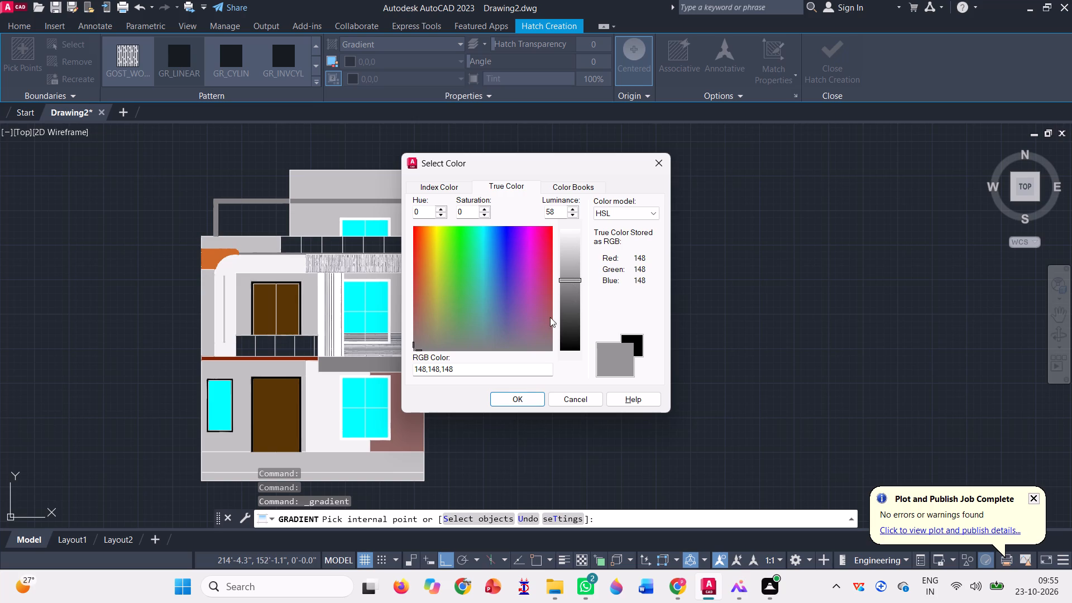
click(495, 290)
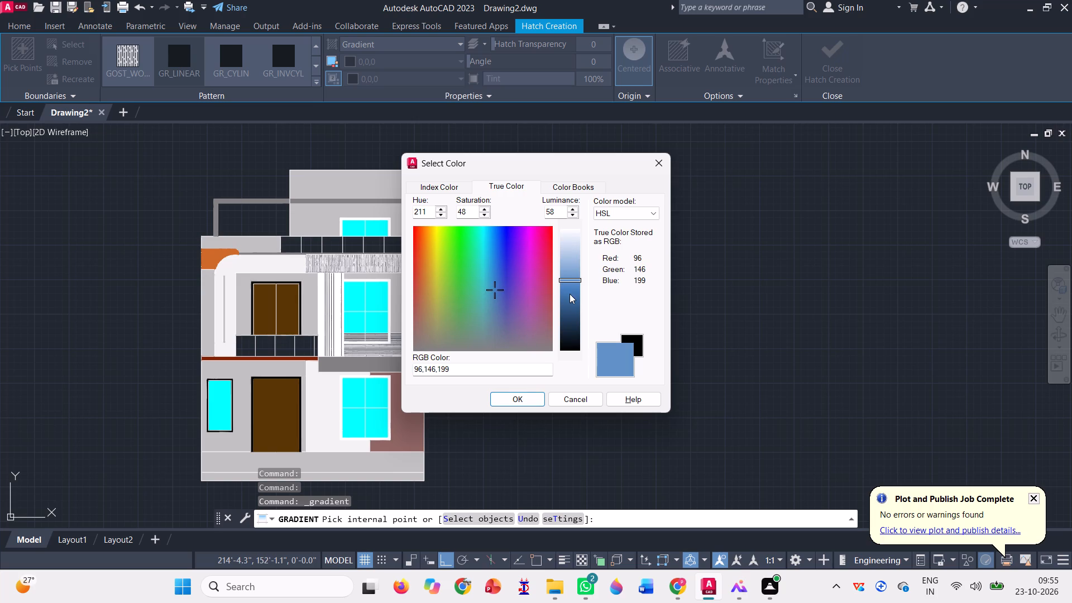
click(569, 262)
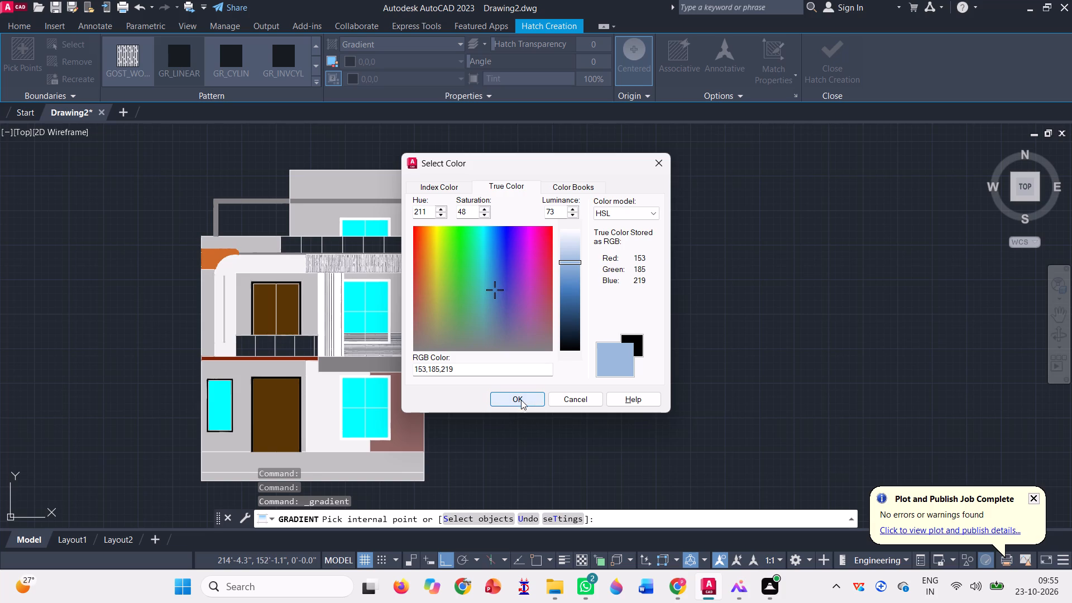
click(521, 400)
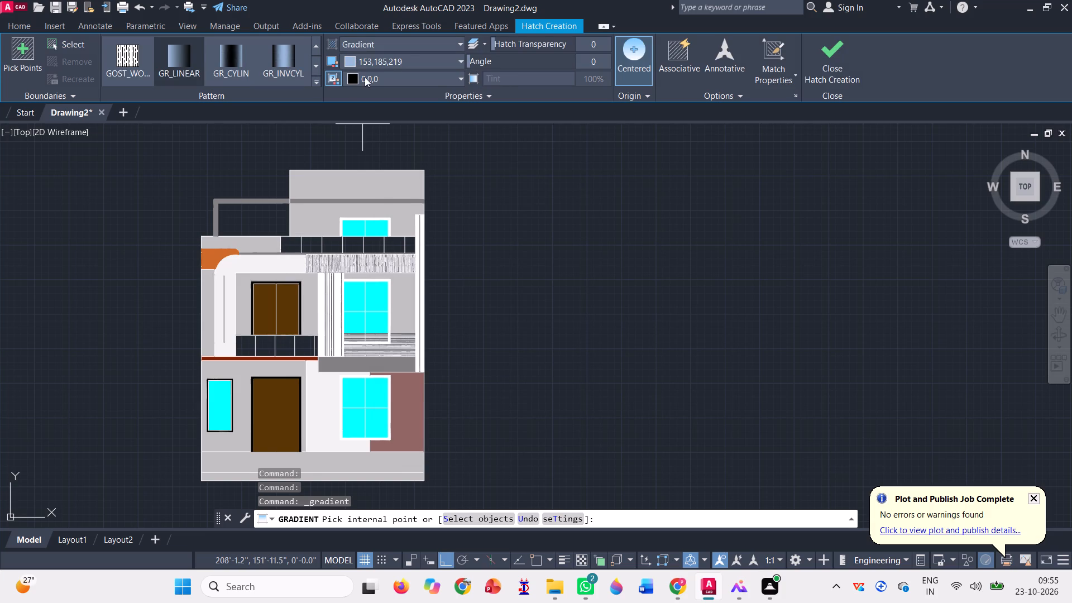
click(365, 77)
click(351, 211)
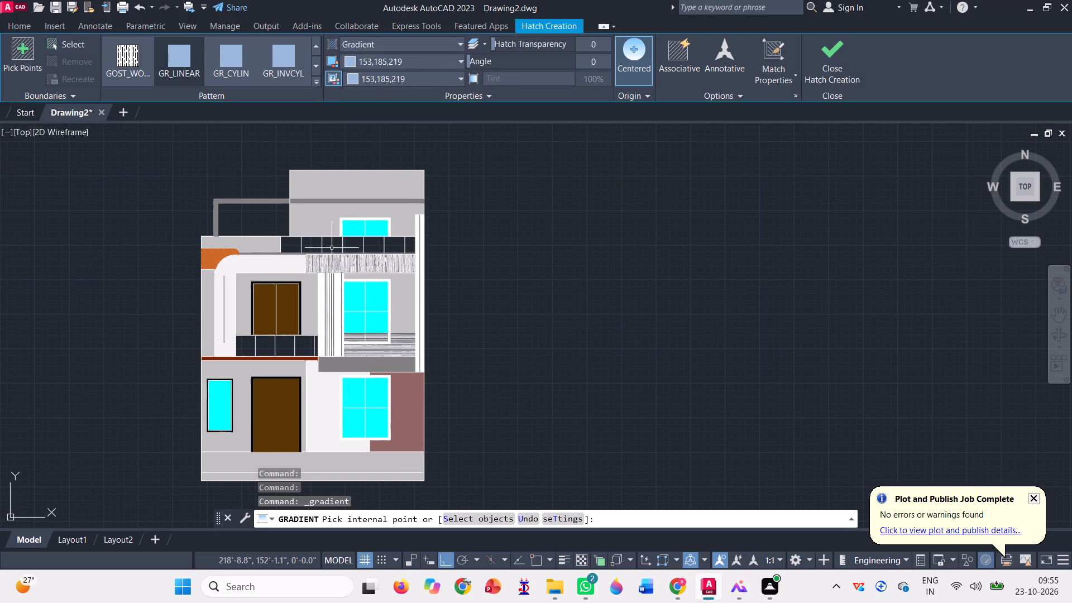
Fill all seven glass panels of the upper terrace railing with the 153,185,219 gradient, including the narrow end panel.
scroll(315, 243, up, 2)
click(241, 245)
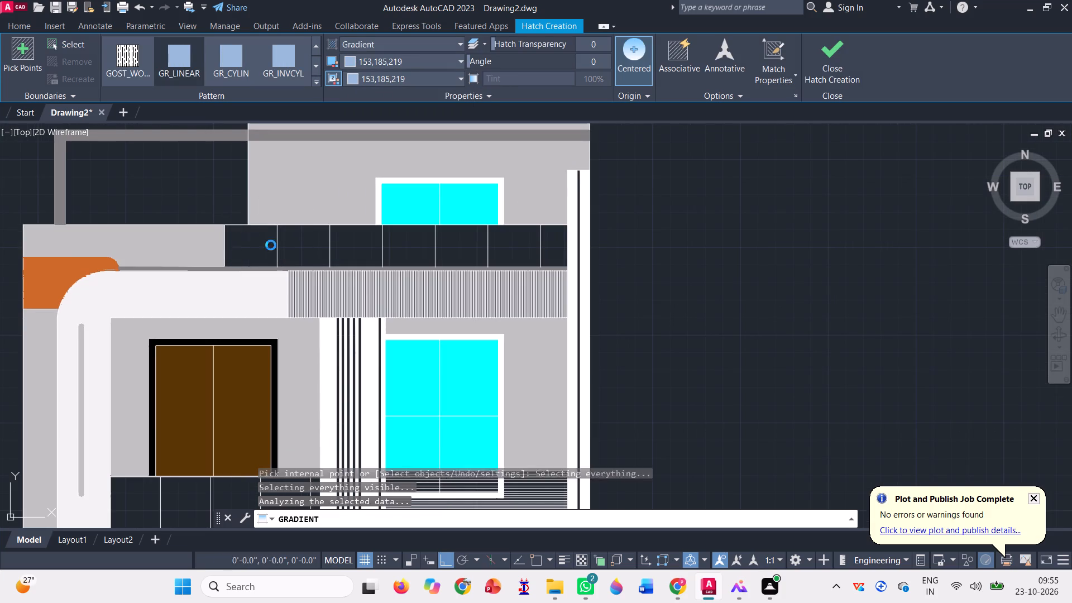
click(304, 241)
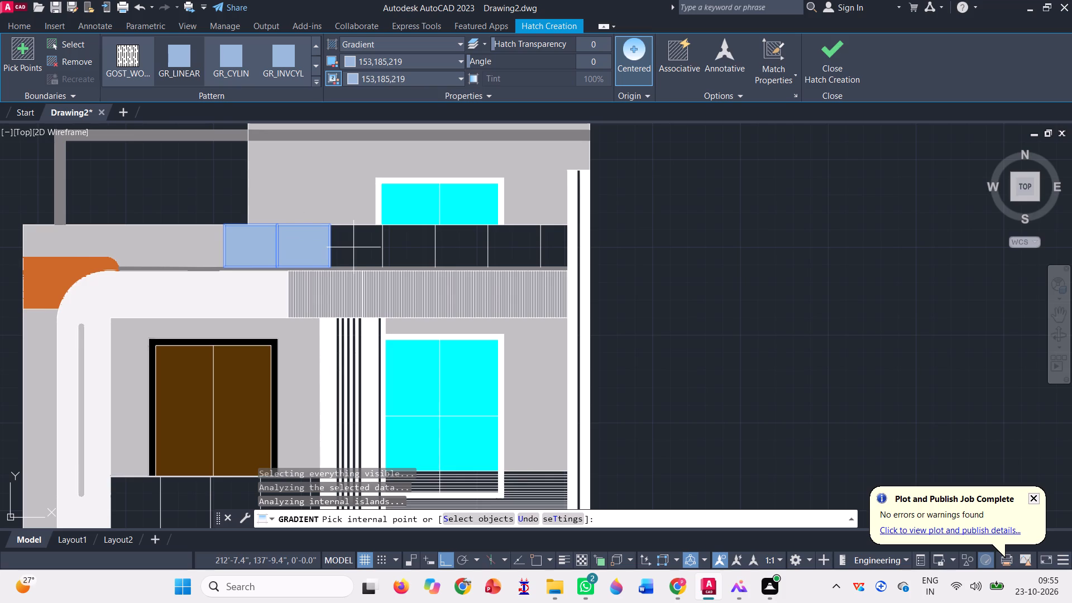
click(353, 247)
click(416, 252)
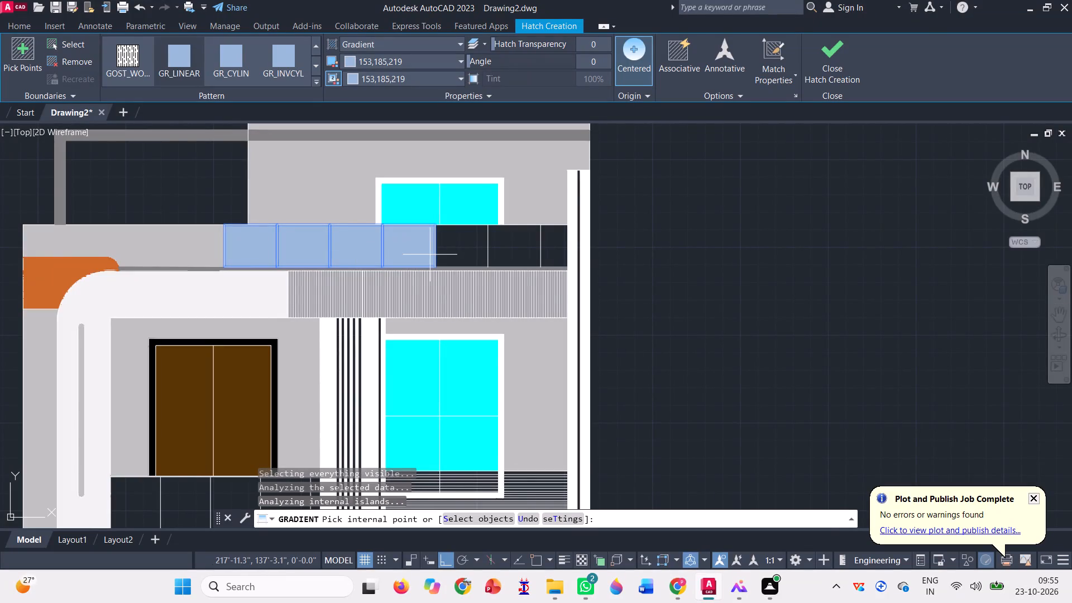
click(472, 246)
click(529, 252)
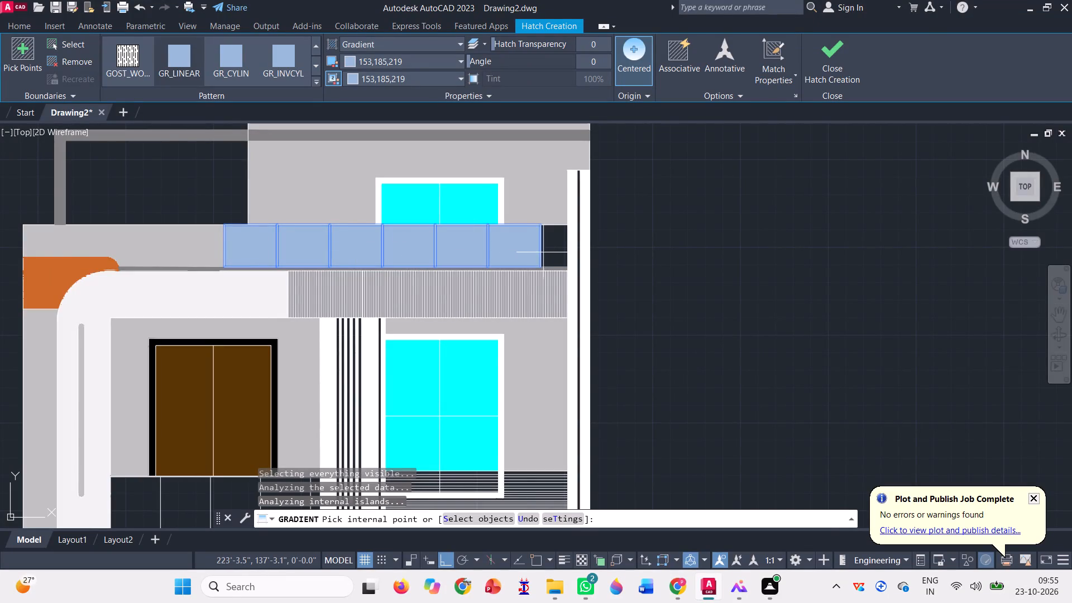
click(549, 250)
Fill the five first-floor balcony railing panels below the double door with the 153,185,219 gradient and finish the fill.
scroll(523, 171, down, 2)
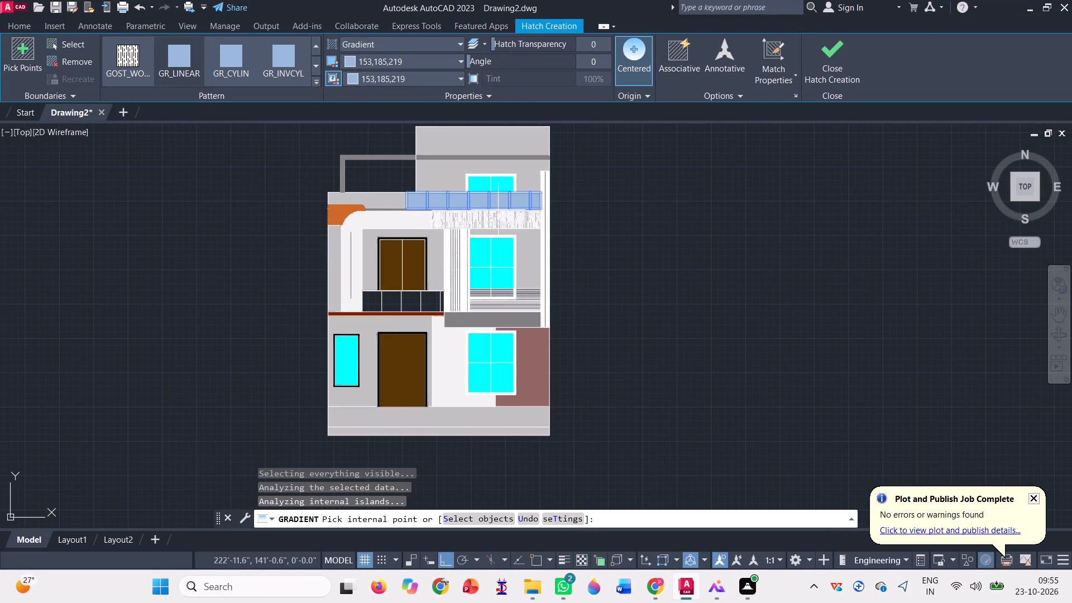
scroll(382, 313, up, 3)
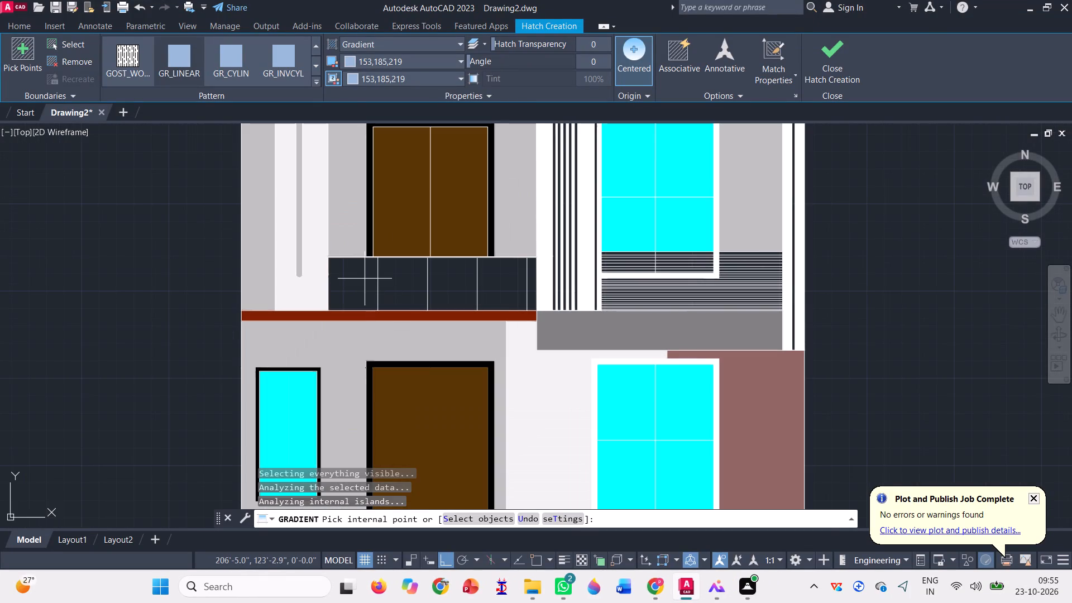
click(342, 282)
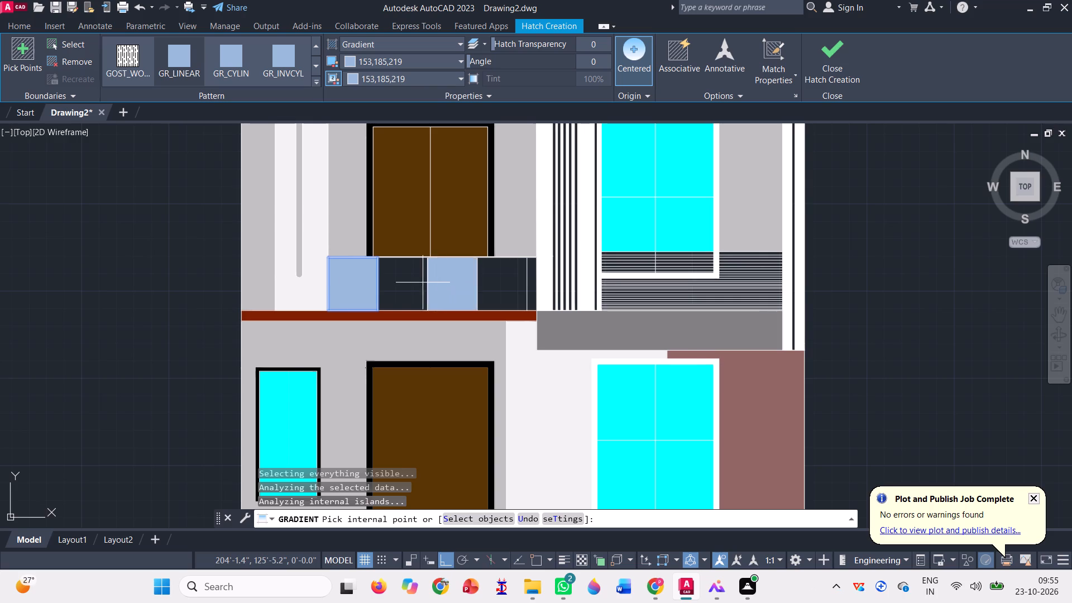
click(417, 279)
click(453, 290)
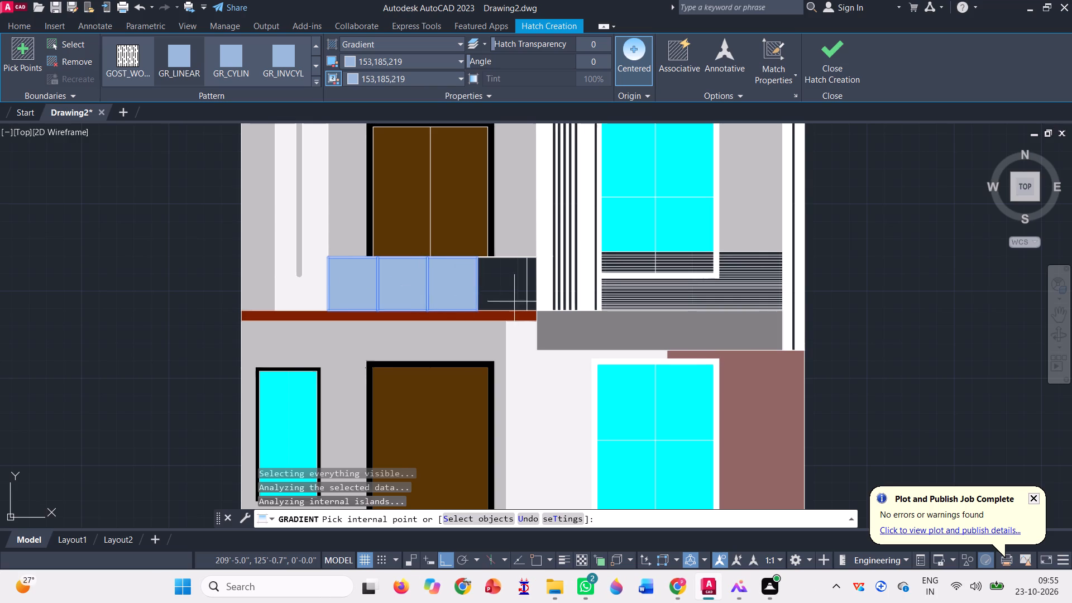
click(517, 294)
scroll(549, 294, up, 3)
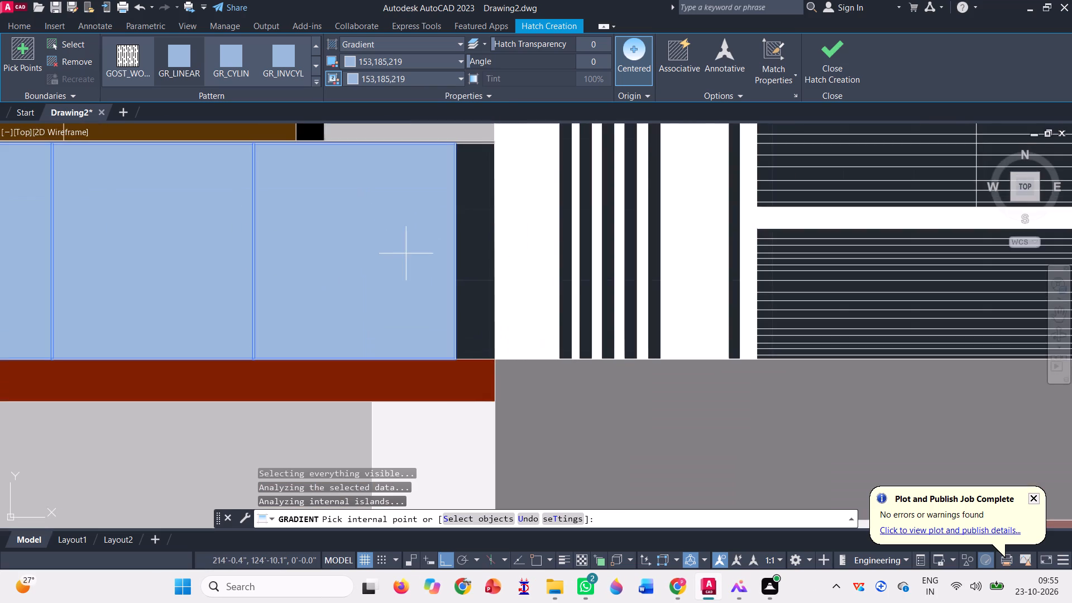
scroll(406, 253, up, 2)
click(560, 260)
scroll(452, 274, down, 6)
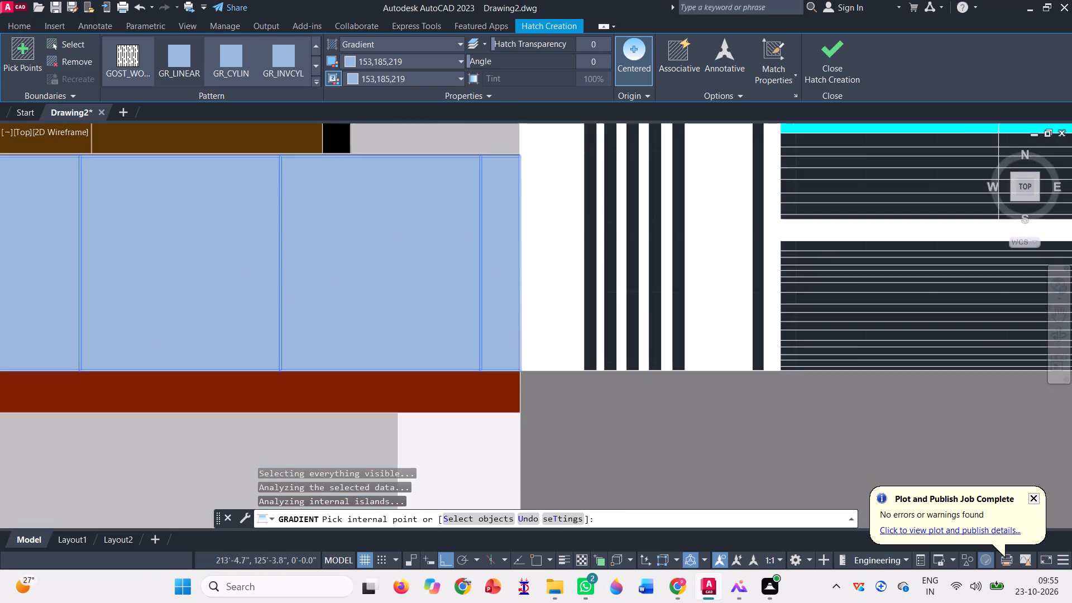
scroll(451, 274, down, 3)
scroll(591, 279, down, 1)
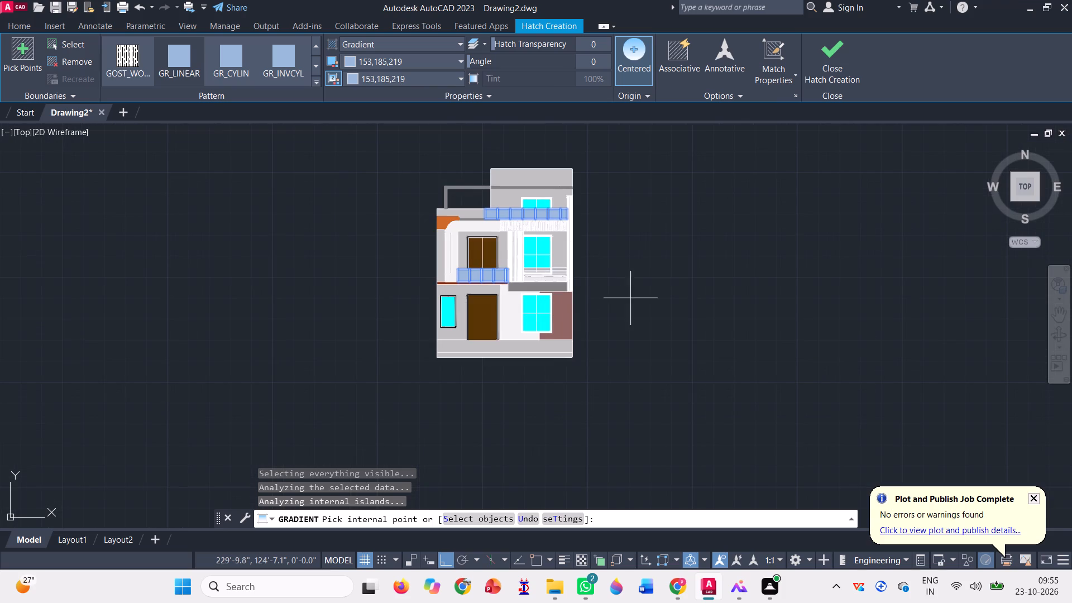
click(822, 62)
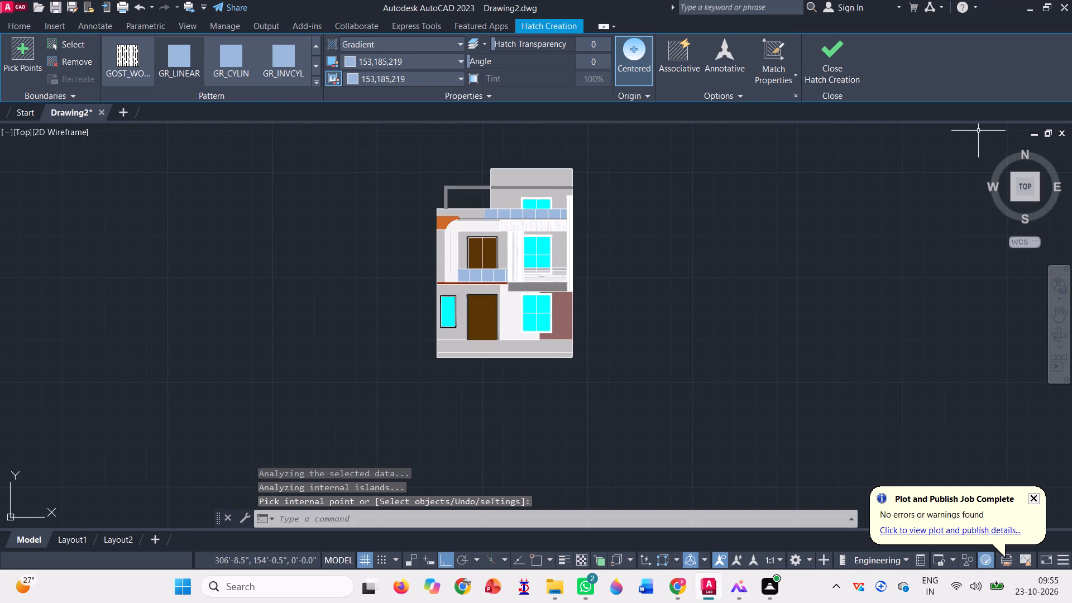
Draw a vertical 0,0,0 line from the bottom-left corner of the ground-floor door frame down to the lower plinth line.
scroll(611, 174, up, 1)
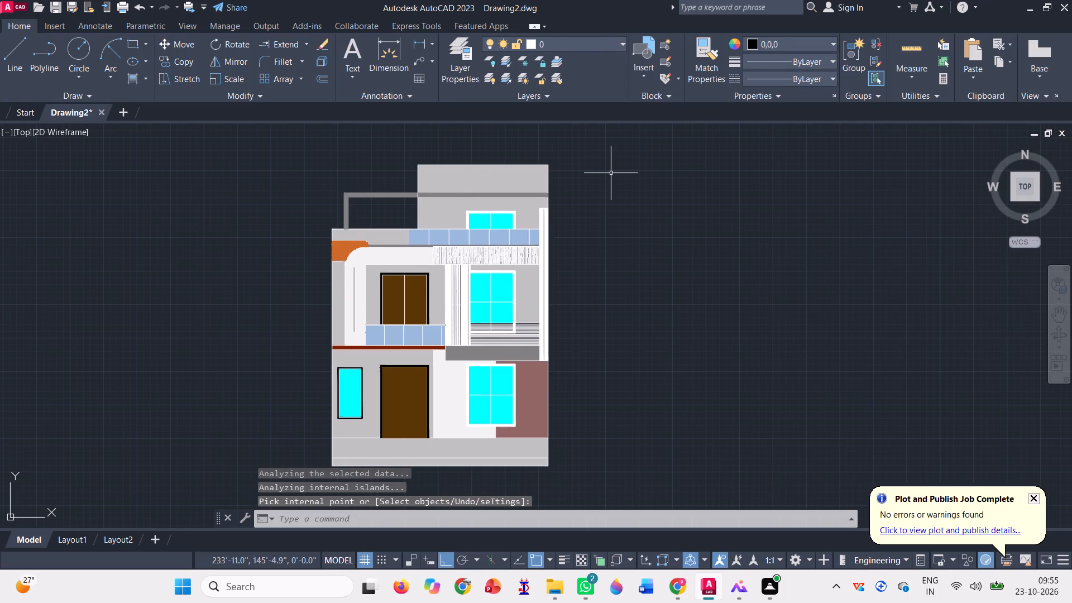
scroll(611, 173, down, 1)
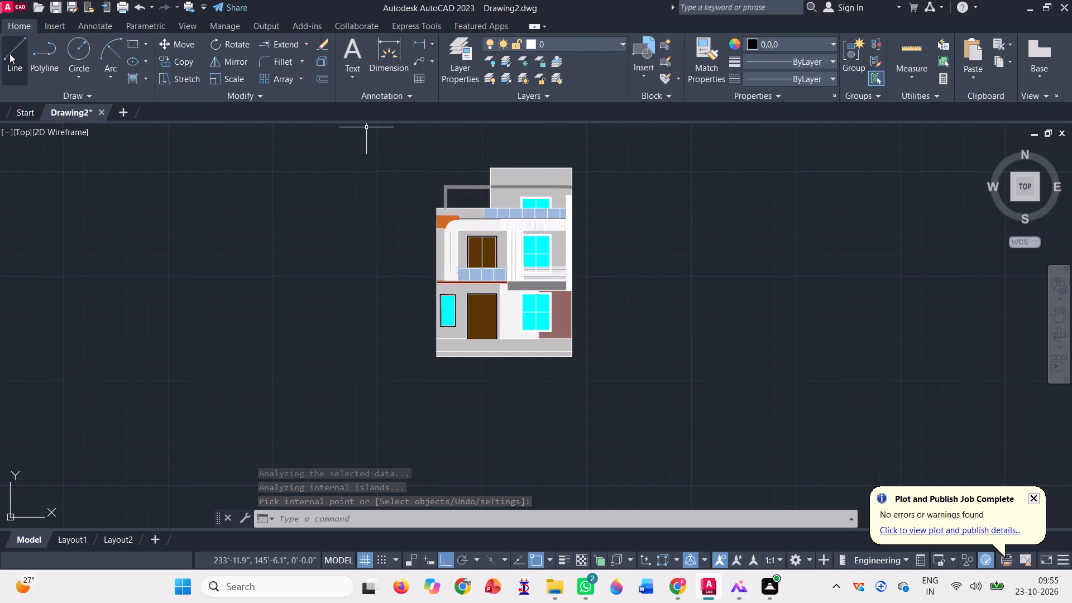
click(11, 54)
scroll(472, 340, up, 3)
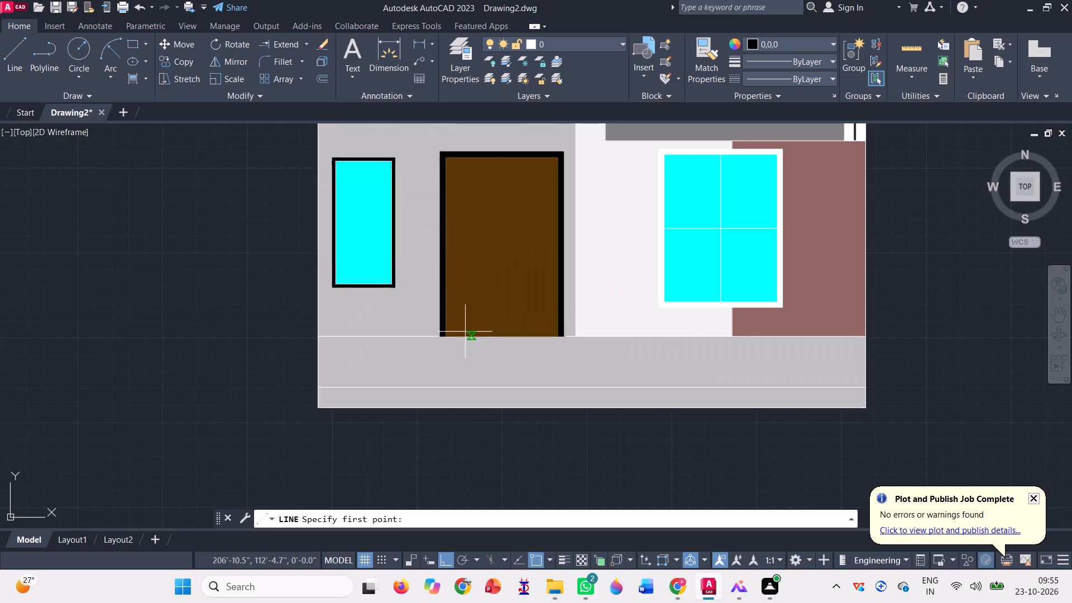
scroll(438, 338, up, 2)
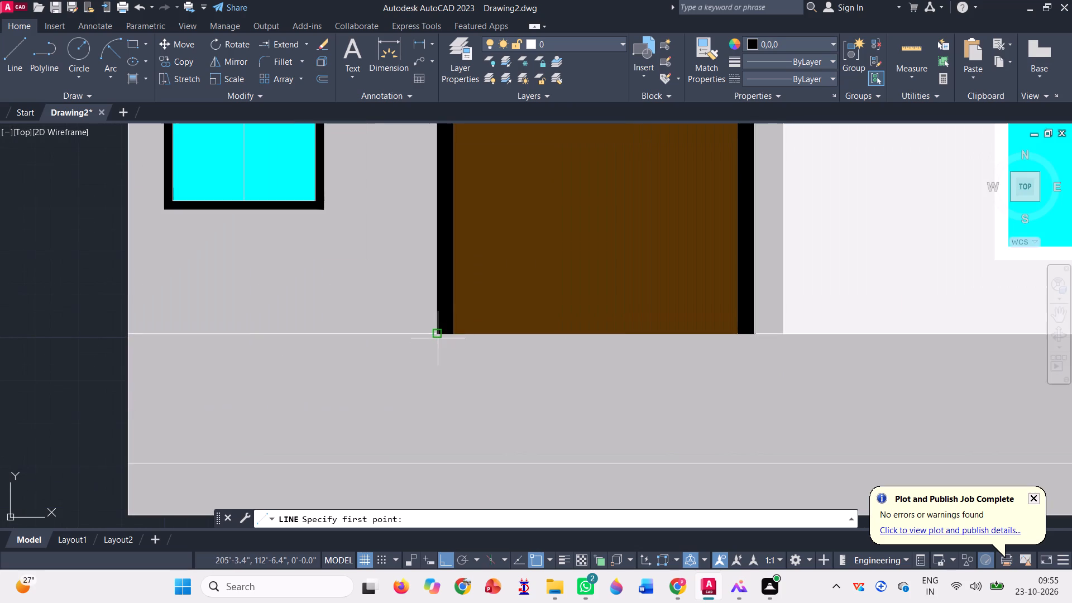
click(438, 337)
scroll(389, 353, down, 2)
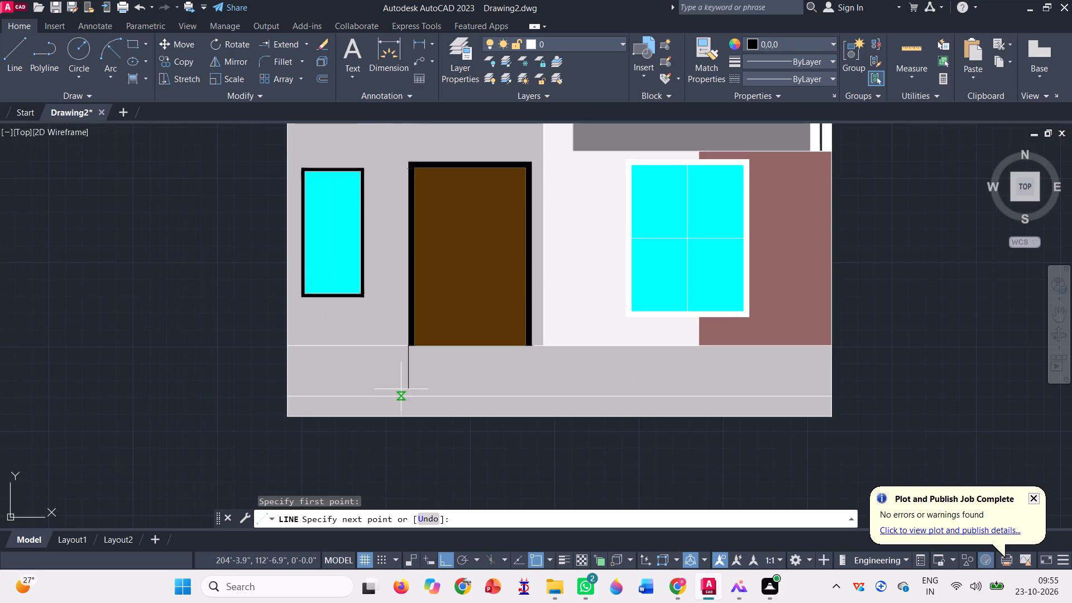
click(405, 395)
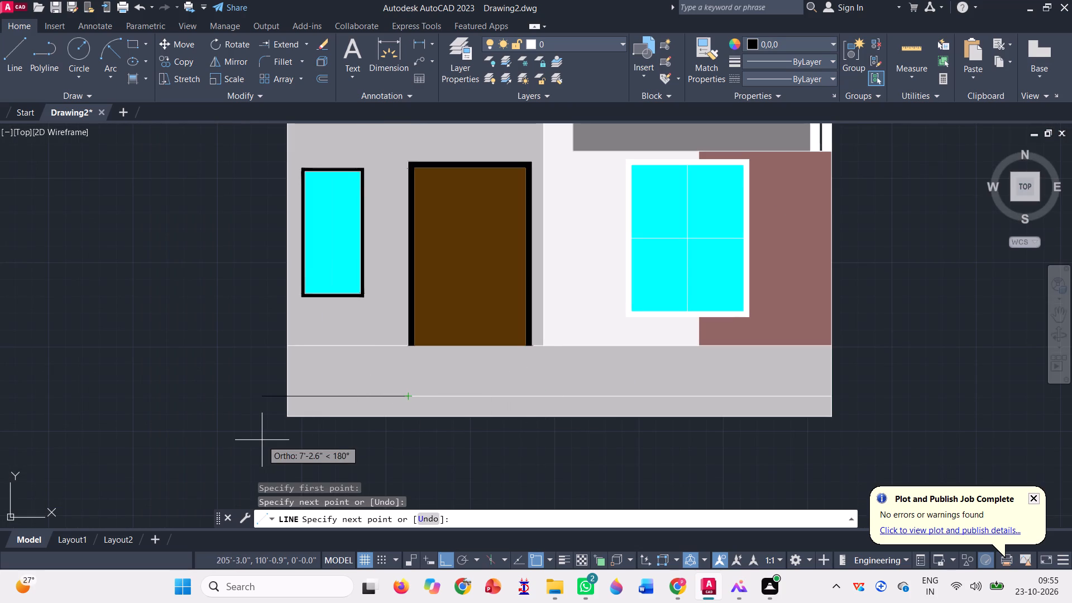
key(Escape)
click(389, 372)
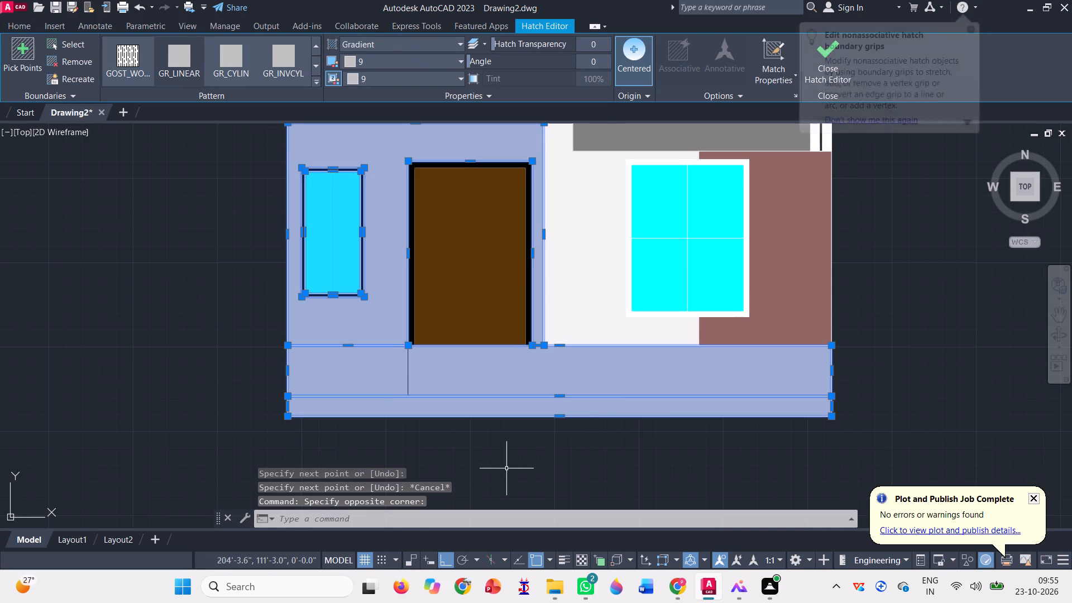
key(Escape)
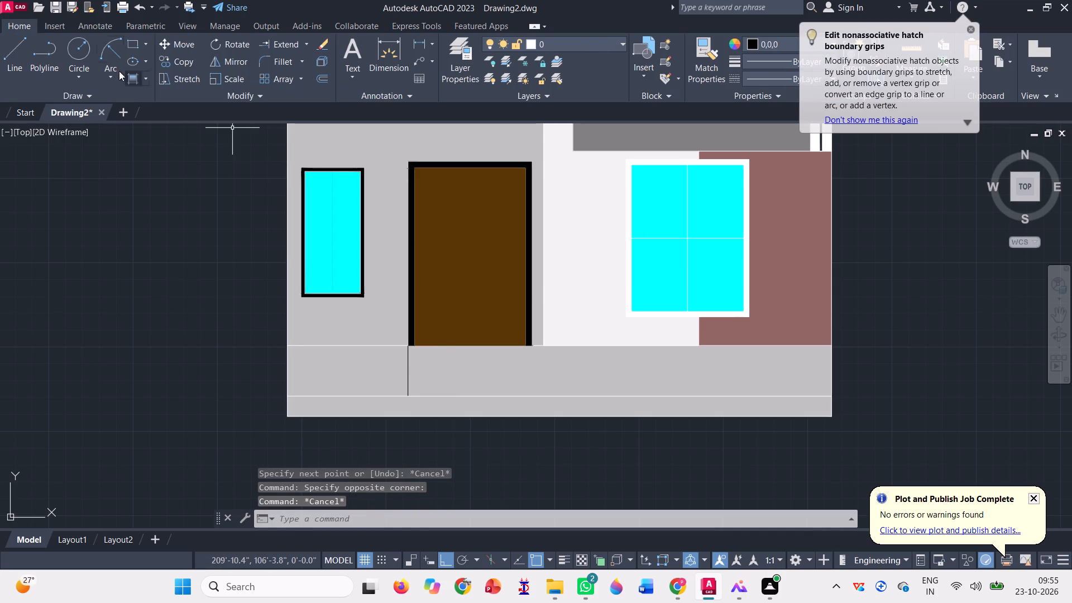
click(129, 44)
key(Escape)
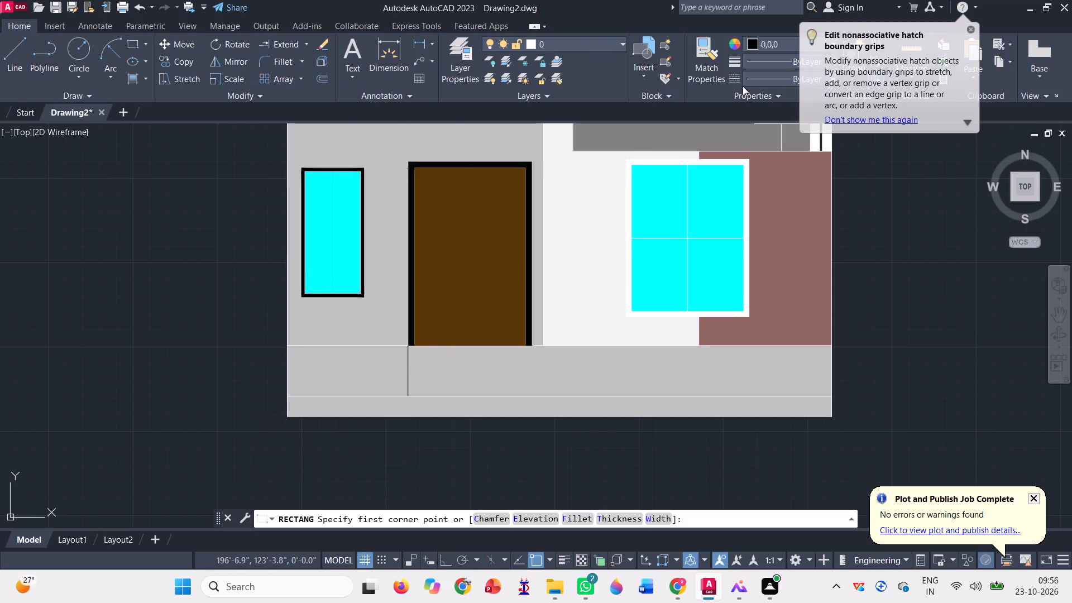
Draw a vertical line from the bottom-right corner of the ground-floor door frame down to the lower plinth line.
click(15, 54)
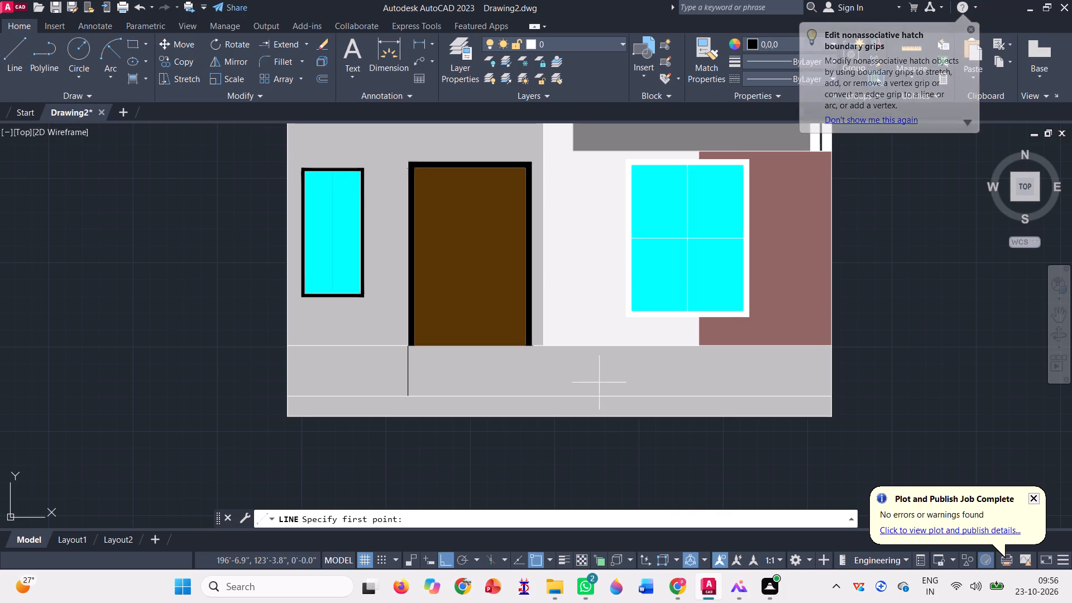
scroll(547, 344, up, 1)
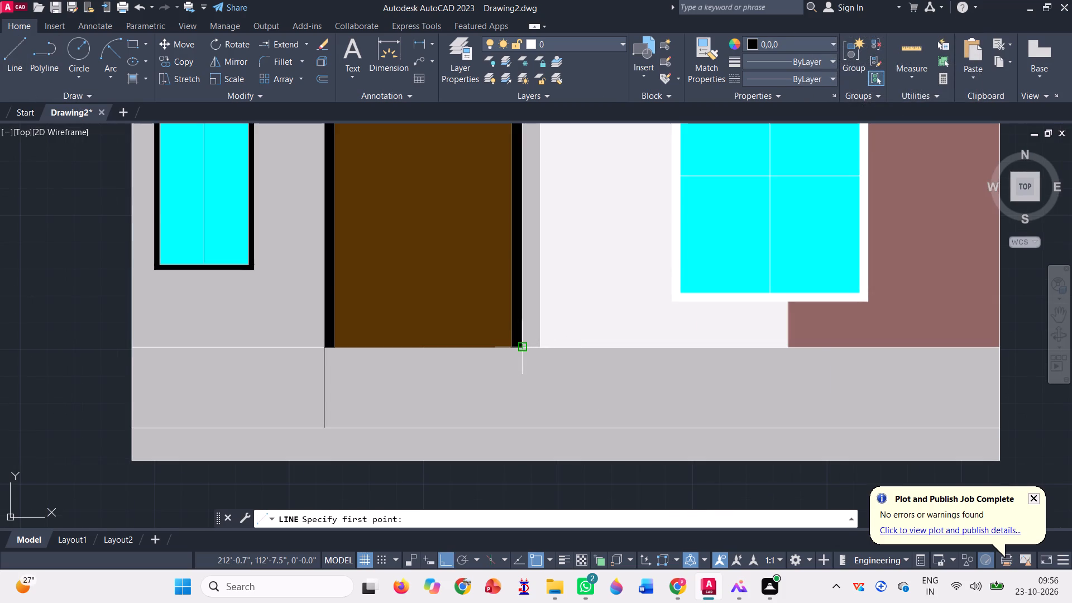
click(523, 346)
scroll(537, 378, down, 1)
scroll(527, 408, up, 3)
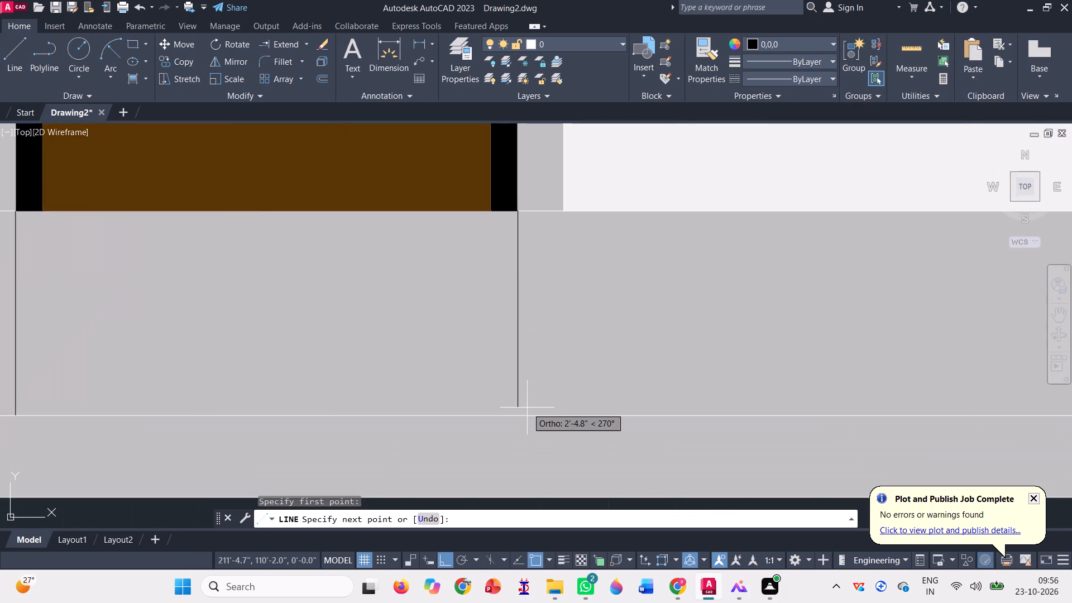
click(520, 413)
scroll(597, 413, down, 3)
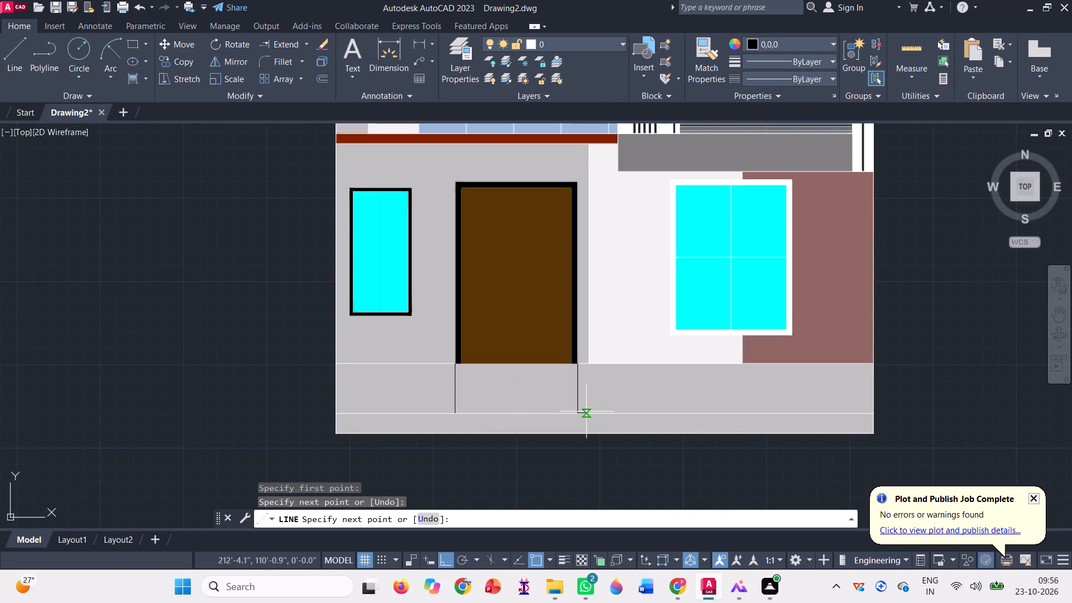
key(space)
Draw the uppermost horizontal step line just below the ground-floor door, spanning between the two vertical lines.
scroll(561, 424, up, 1)
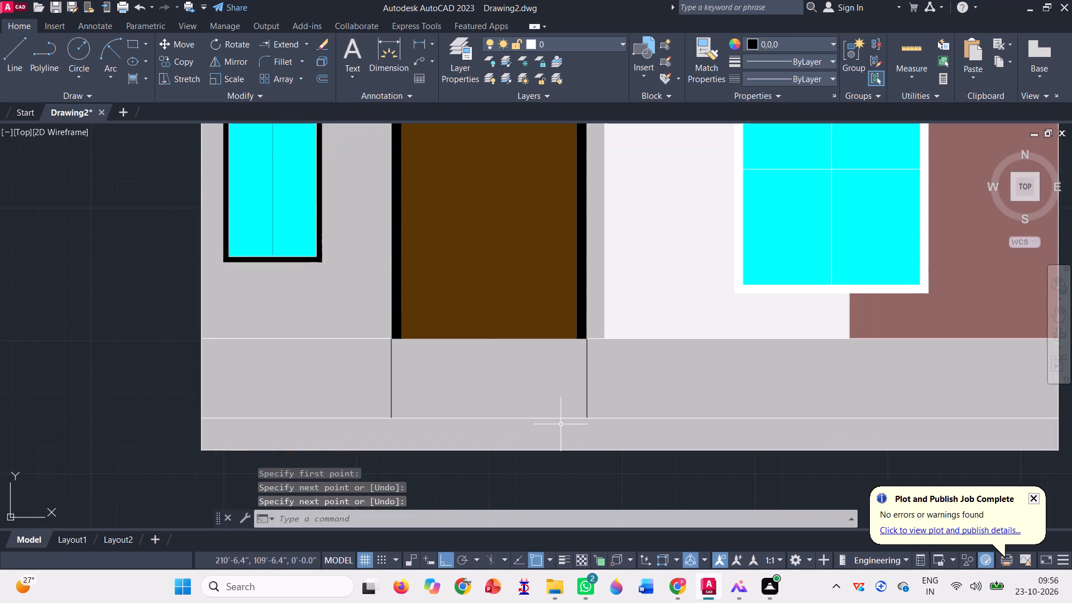
key(l)
key(Return)
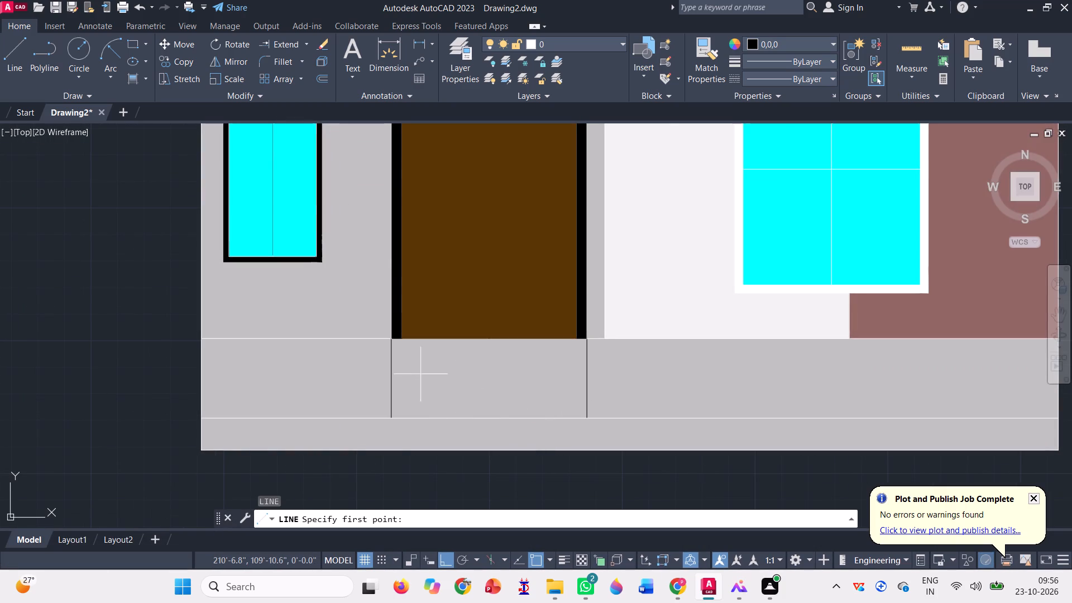
scroll(411, 371, up, 2)
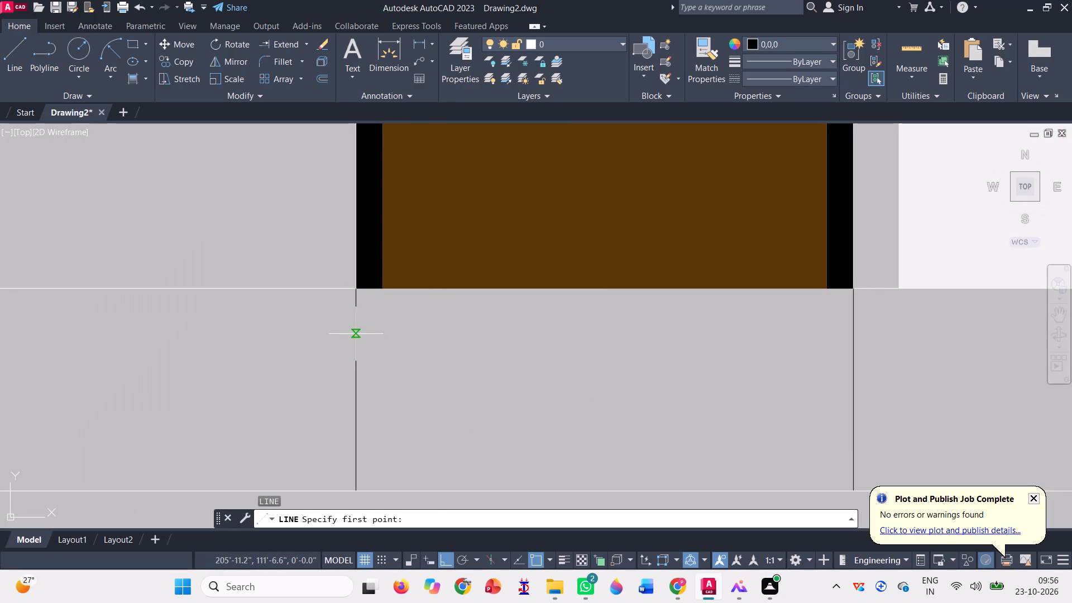
click(355, 334)
scroll(309, 357, down, 2)
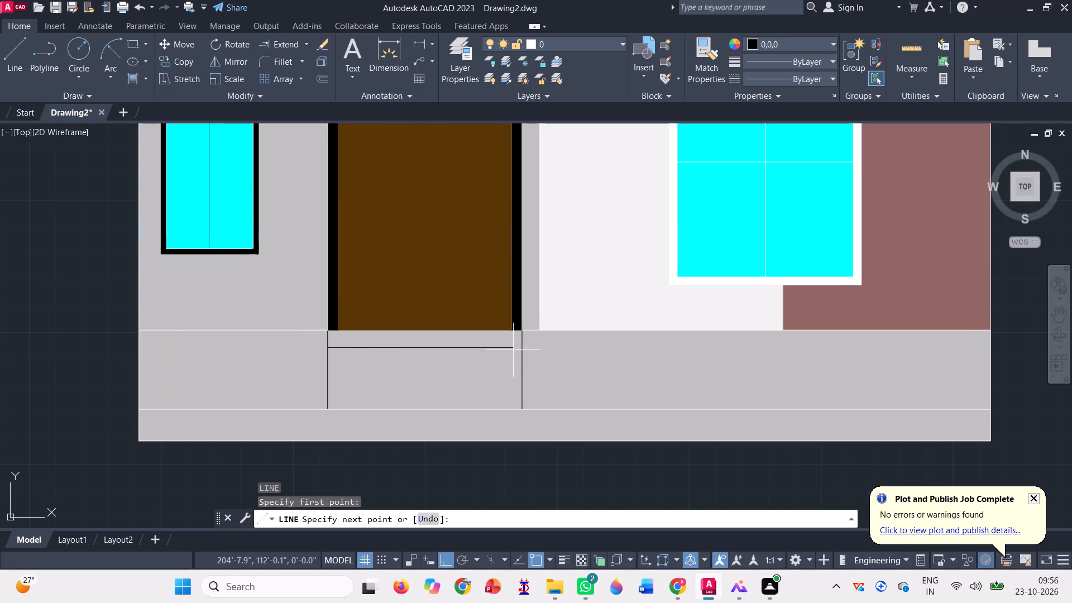
scroll(513, 350, up, 3)
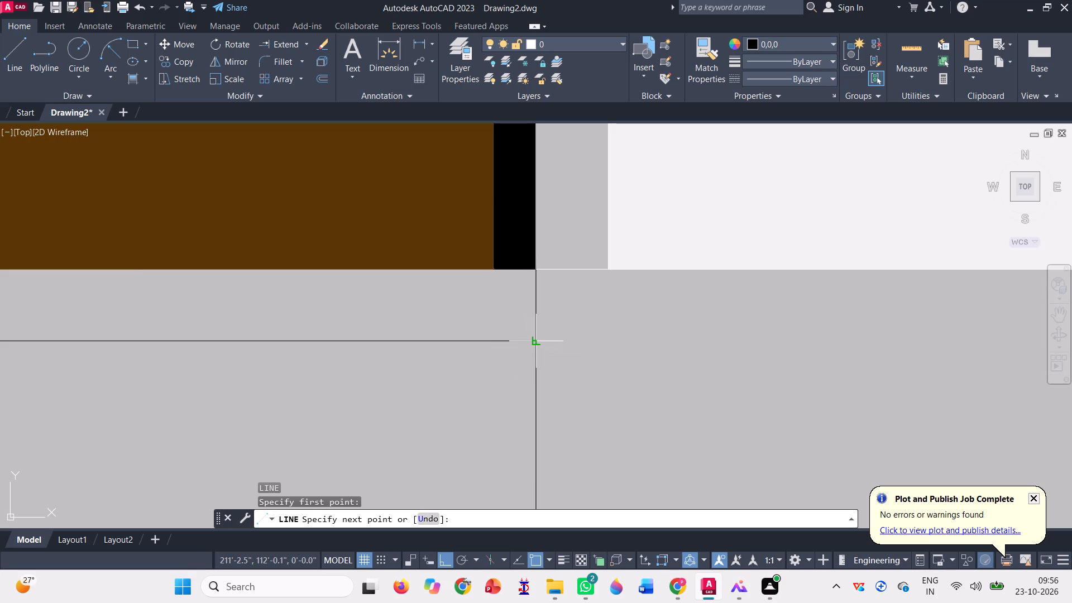
click(535, 343)
scroll(489, 363, down, 3)
key(space)
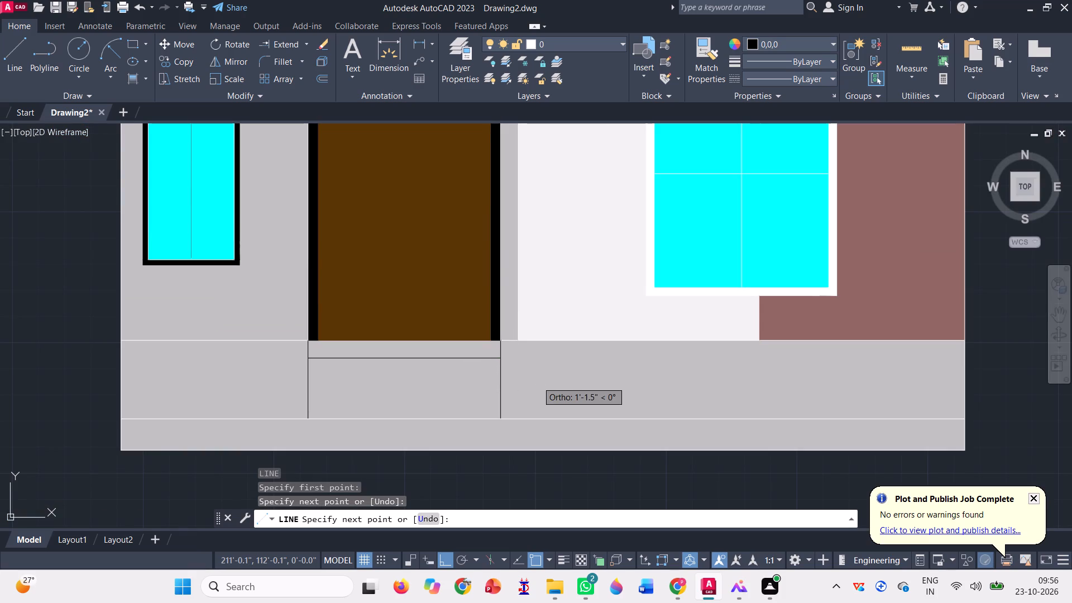
Draw two more horizontal step lines between the verticals below the door, roughly evenly spaced down towards the lower plinth line.
key(l)
key(Return)
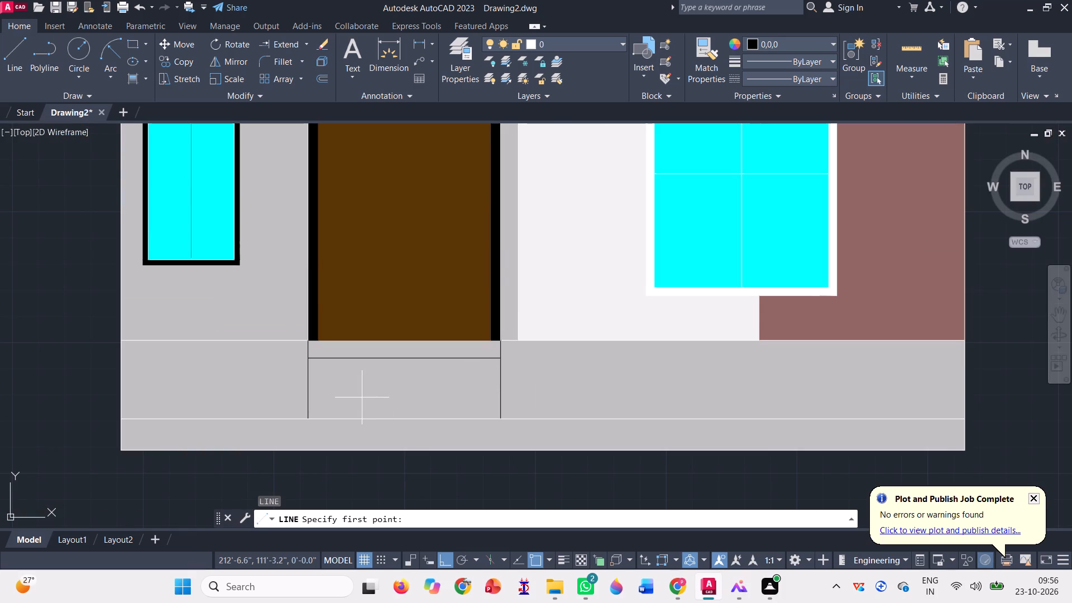
click(307, 379)
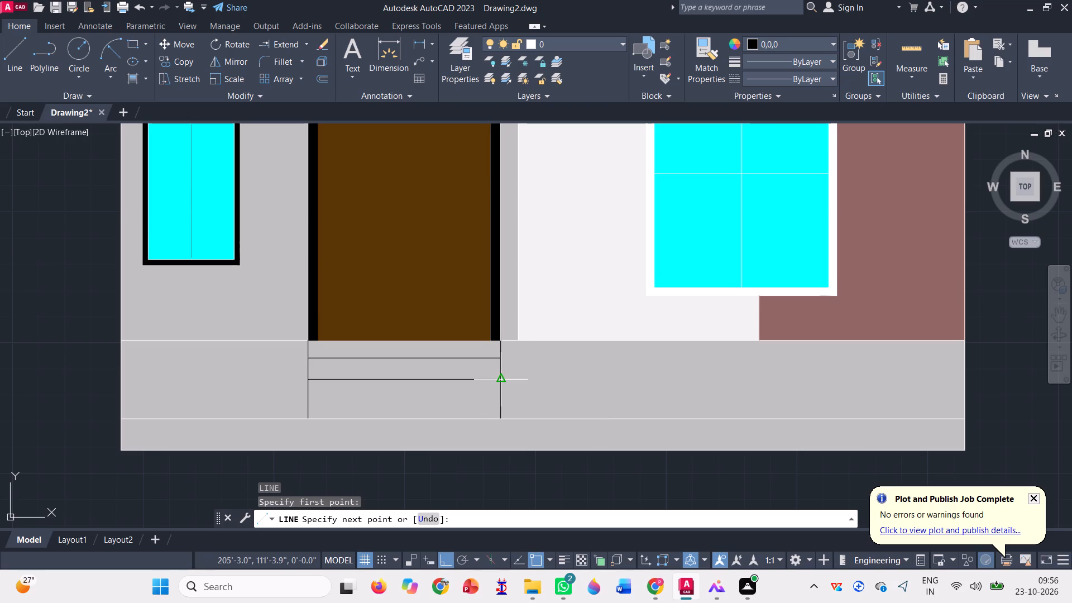
click(501, 381)
key(space)
text(l)
key(Return)
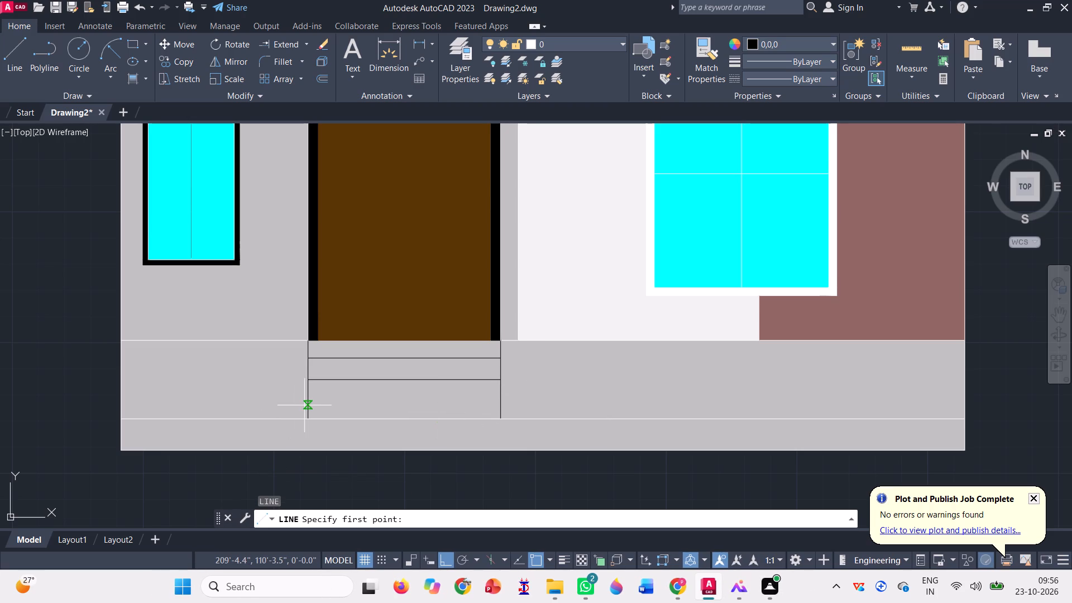
click(308, 401)
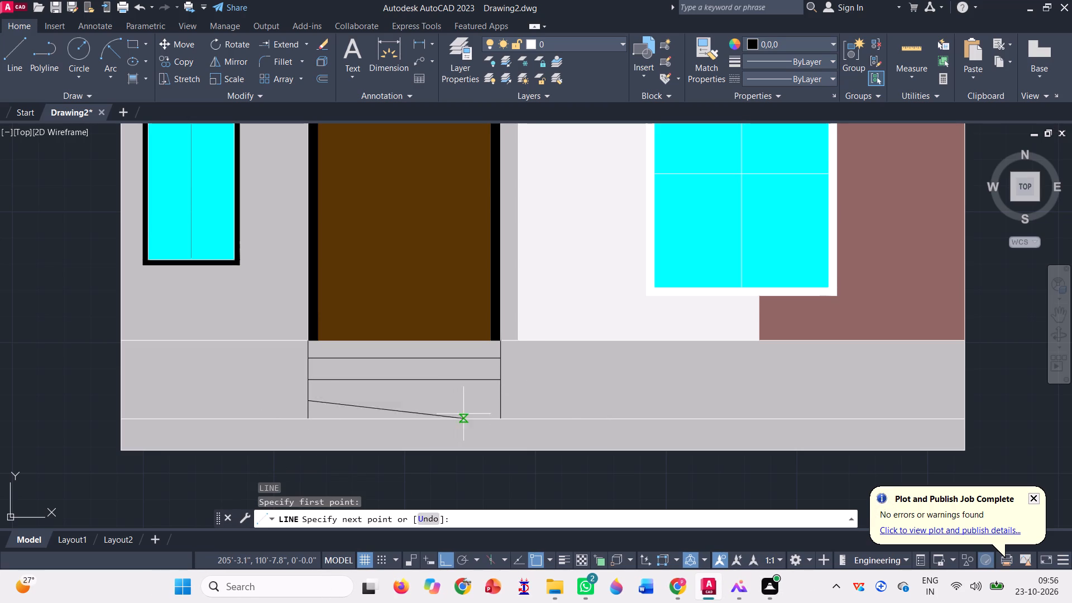
click(500, 403)
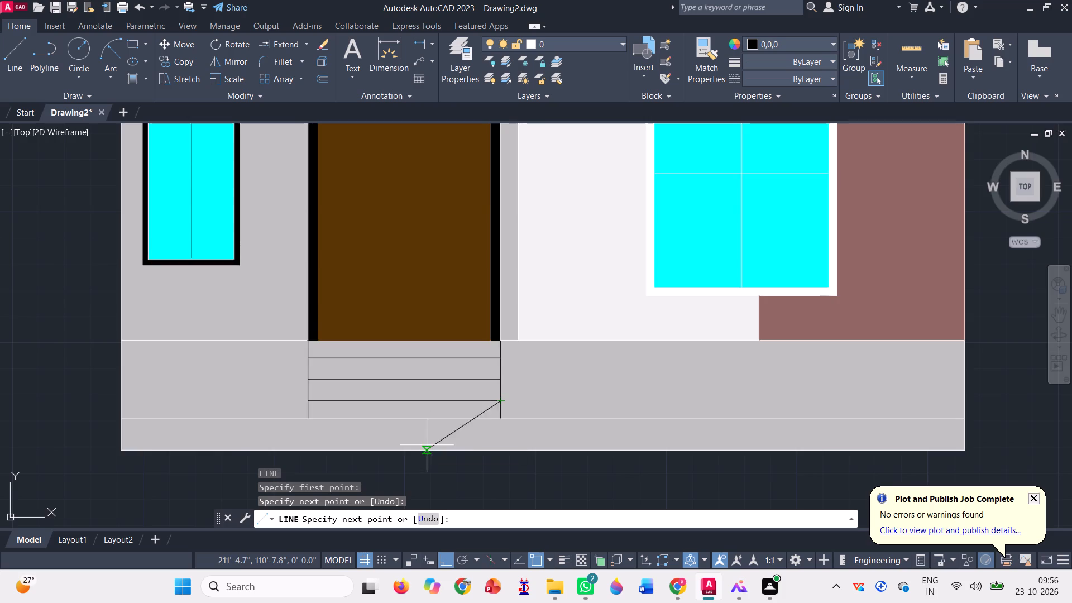
scroll(427, 445, down, 1)
key(space)
scroll(470, 448, down, 2)
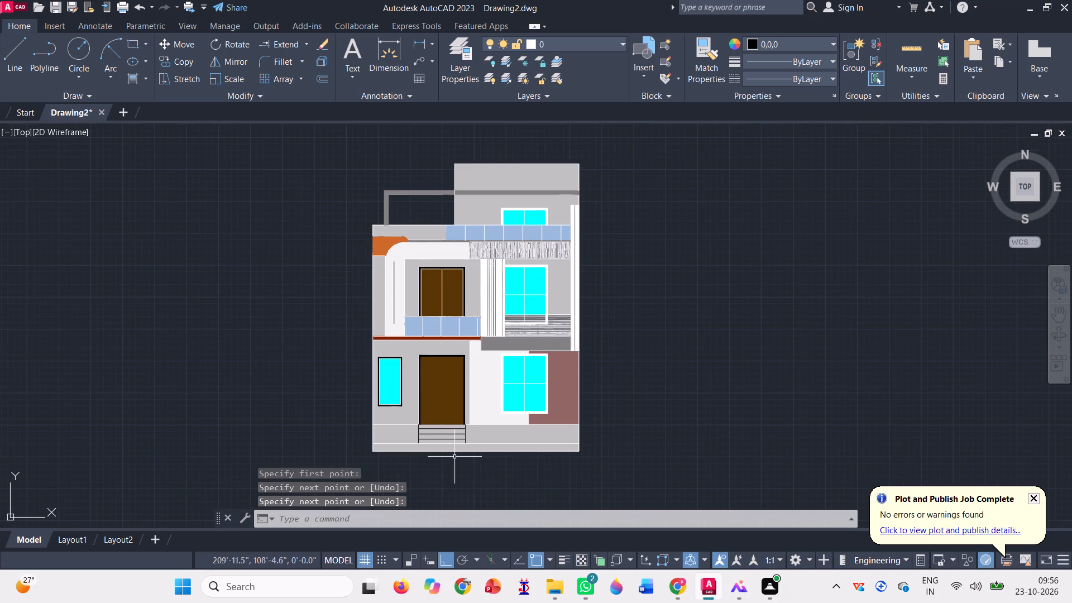
key(Escape)
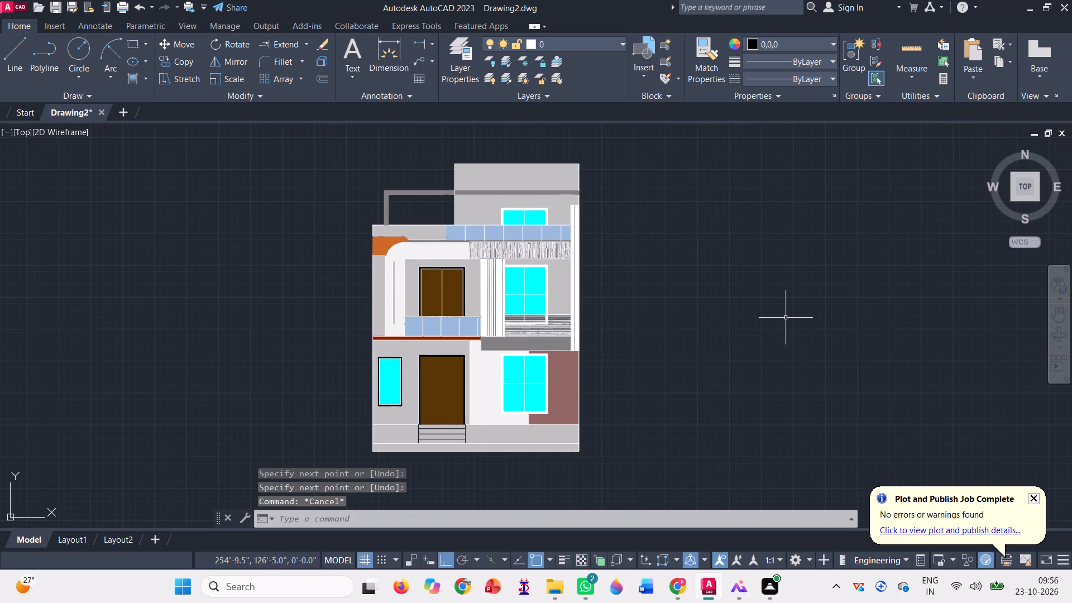
key(Escape)
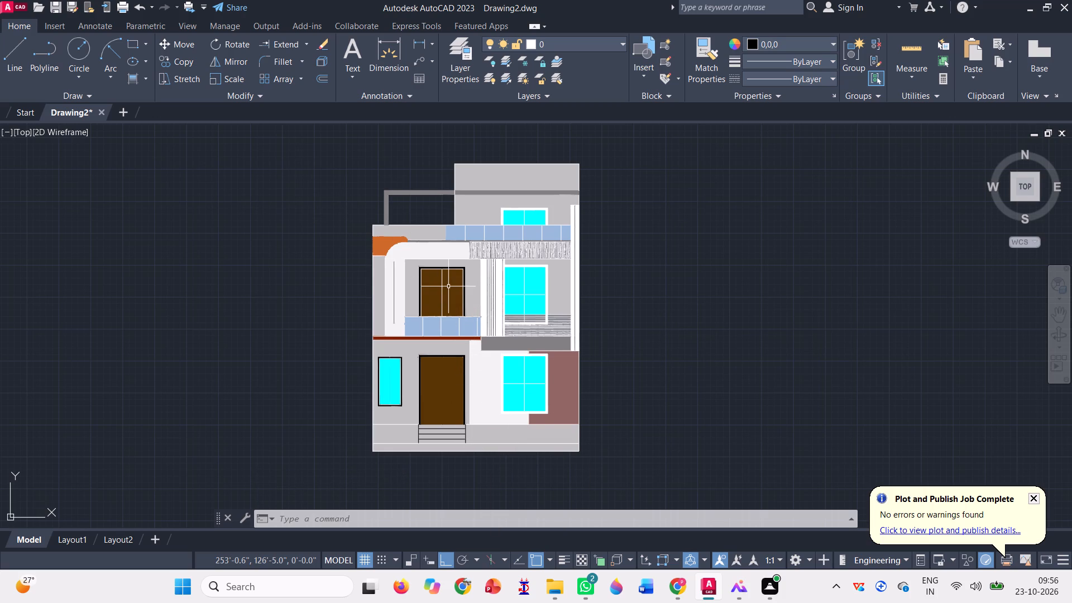
Erase the vertical outline on the left edge of the top-floor wall, where the grey horizontal beam crosses it.
scroll(473, 176, up, 2)
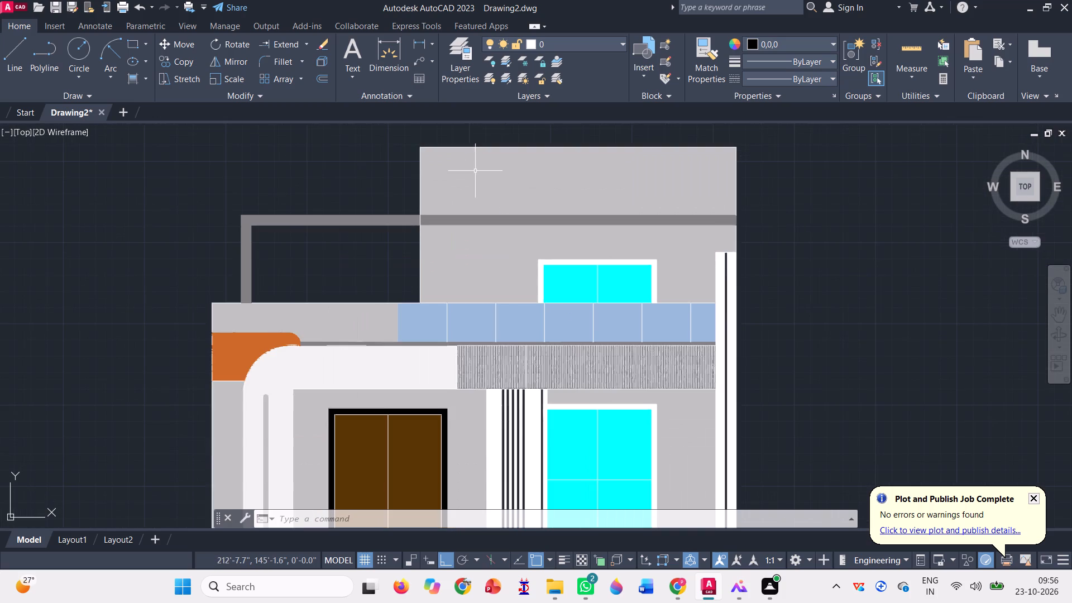
scroll(440, 204, up, 3)
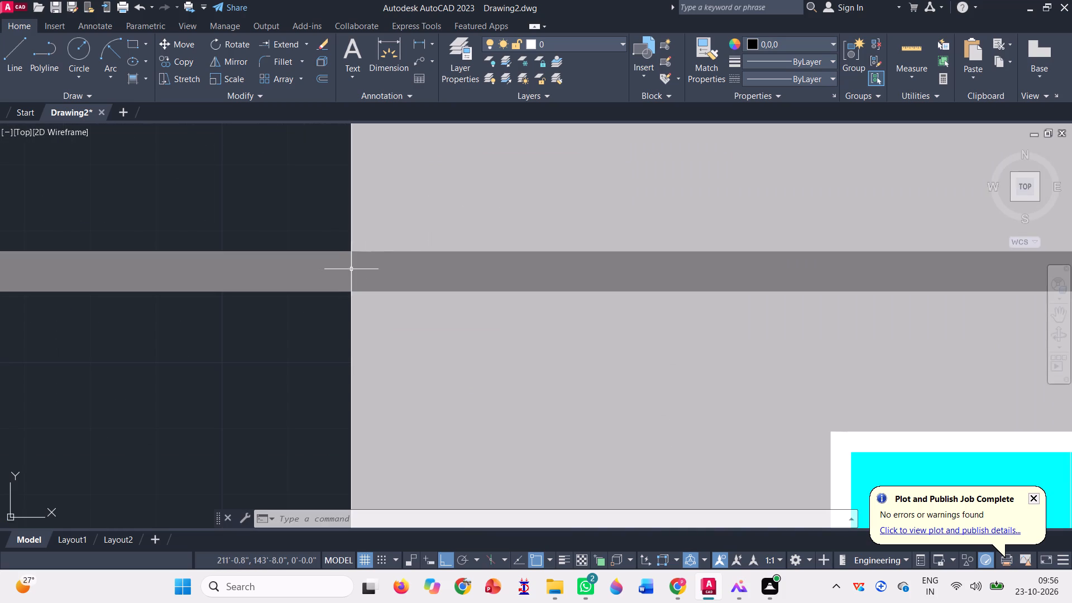
click(351, 267)
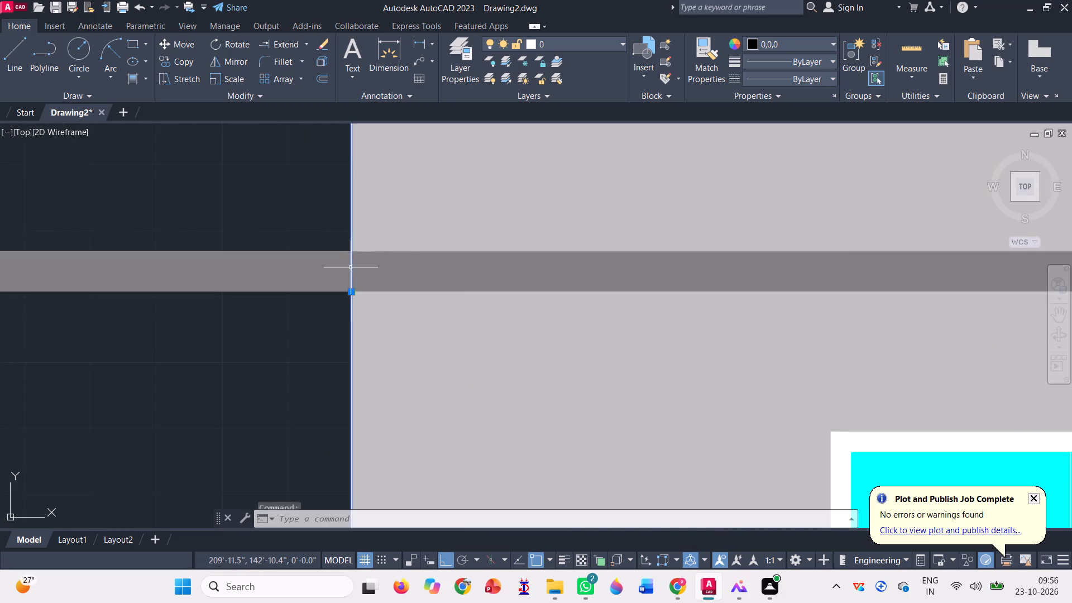
scroll(368, 293, down, 4)
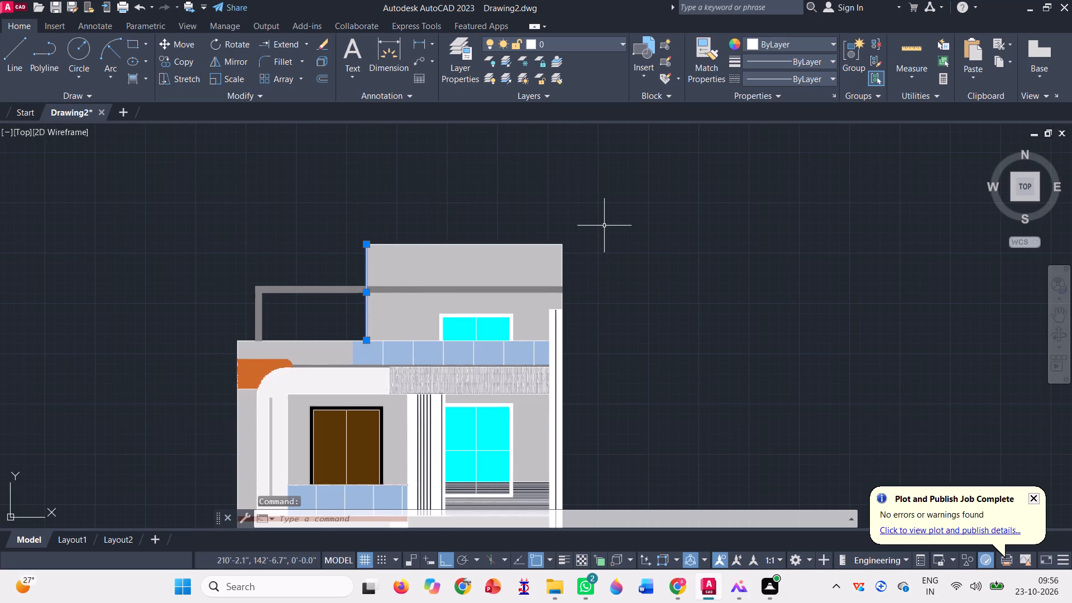
key(Delete)
key(Delete)
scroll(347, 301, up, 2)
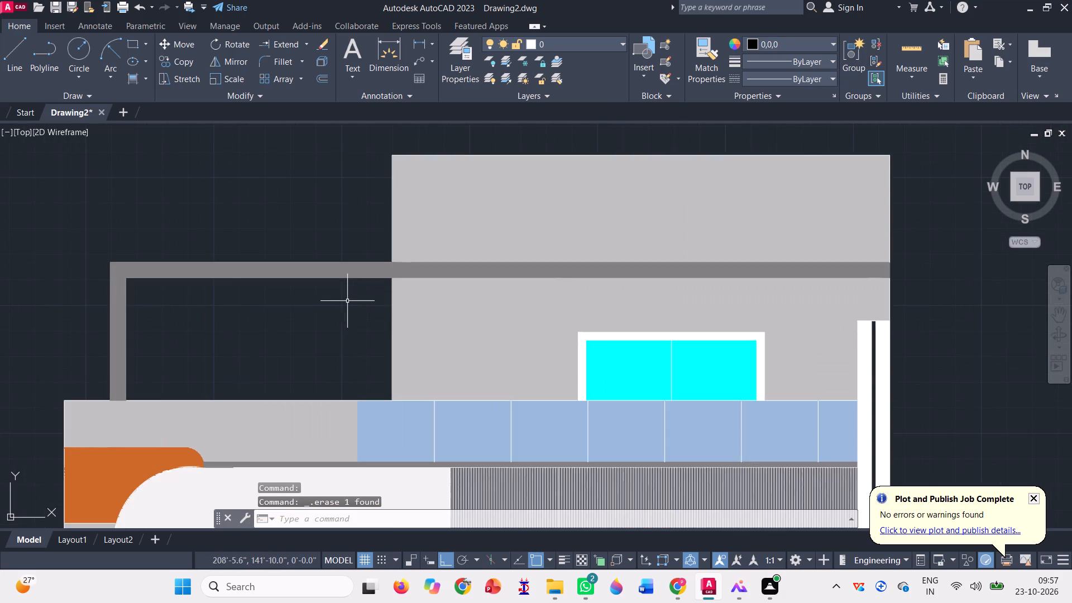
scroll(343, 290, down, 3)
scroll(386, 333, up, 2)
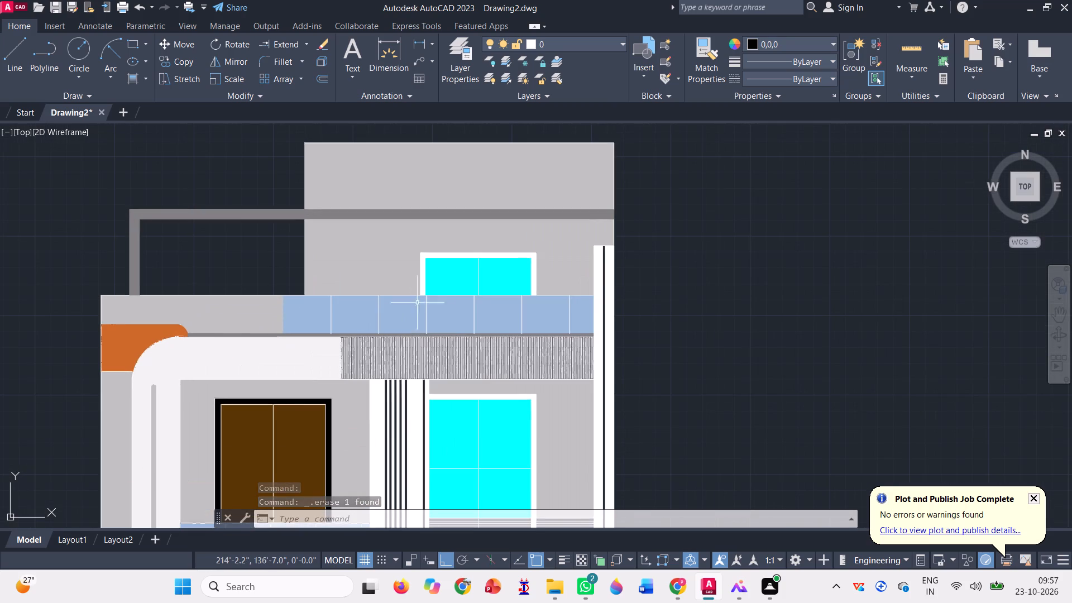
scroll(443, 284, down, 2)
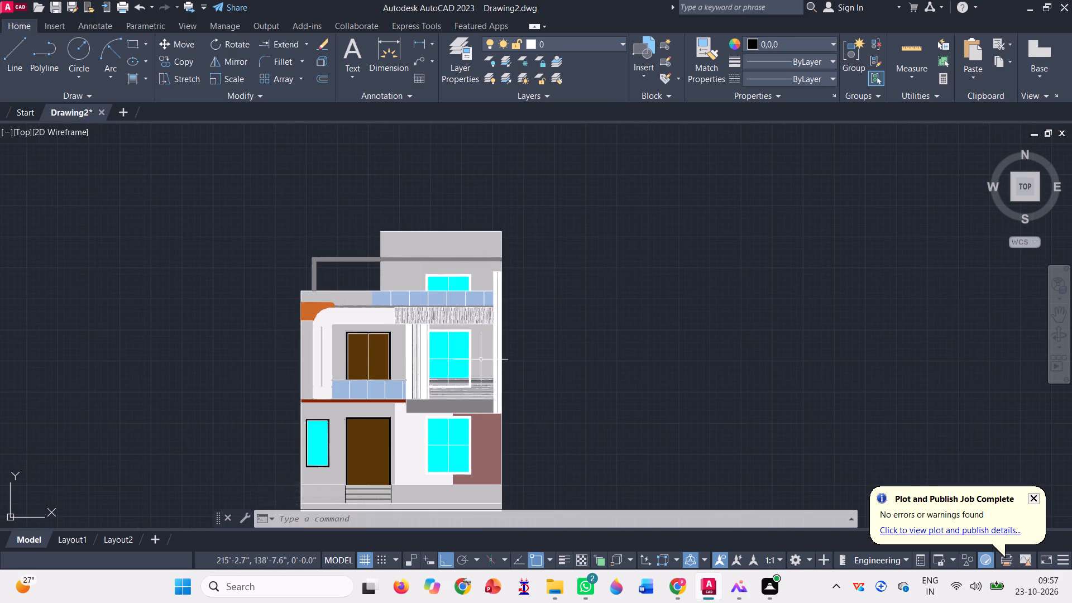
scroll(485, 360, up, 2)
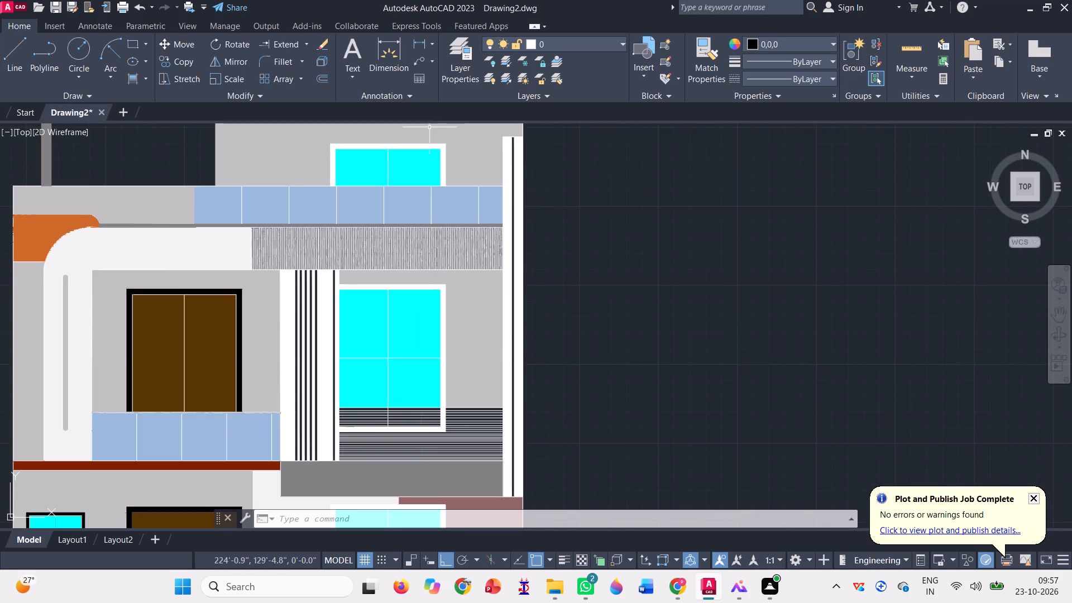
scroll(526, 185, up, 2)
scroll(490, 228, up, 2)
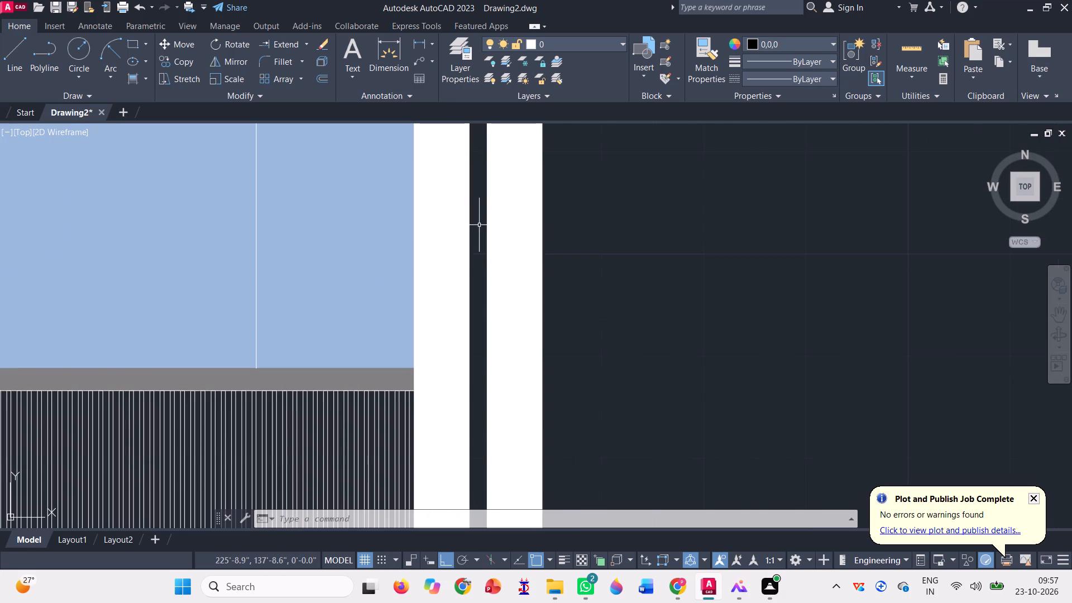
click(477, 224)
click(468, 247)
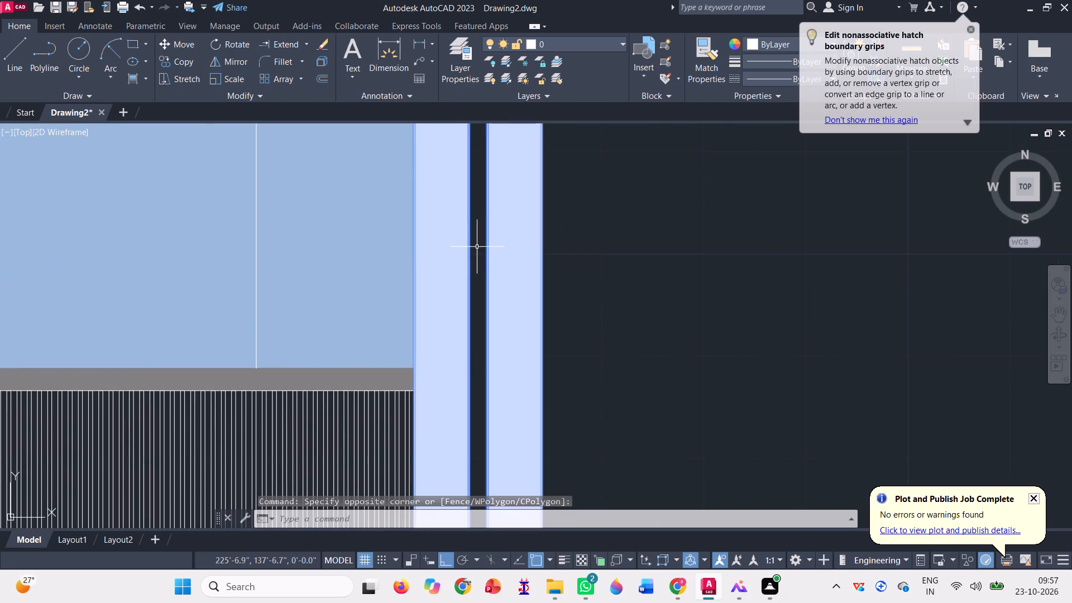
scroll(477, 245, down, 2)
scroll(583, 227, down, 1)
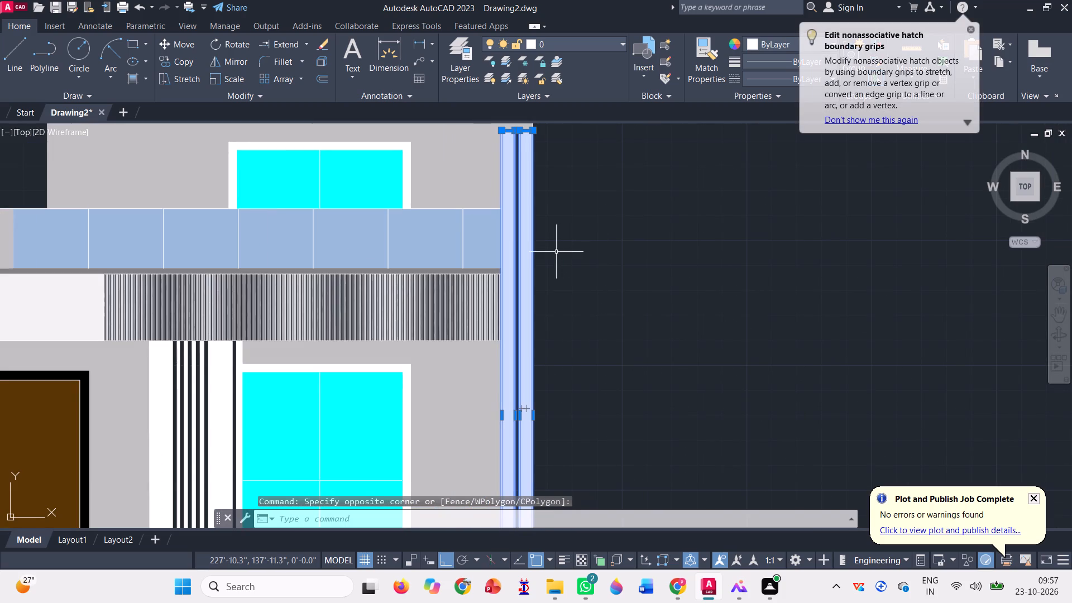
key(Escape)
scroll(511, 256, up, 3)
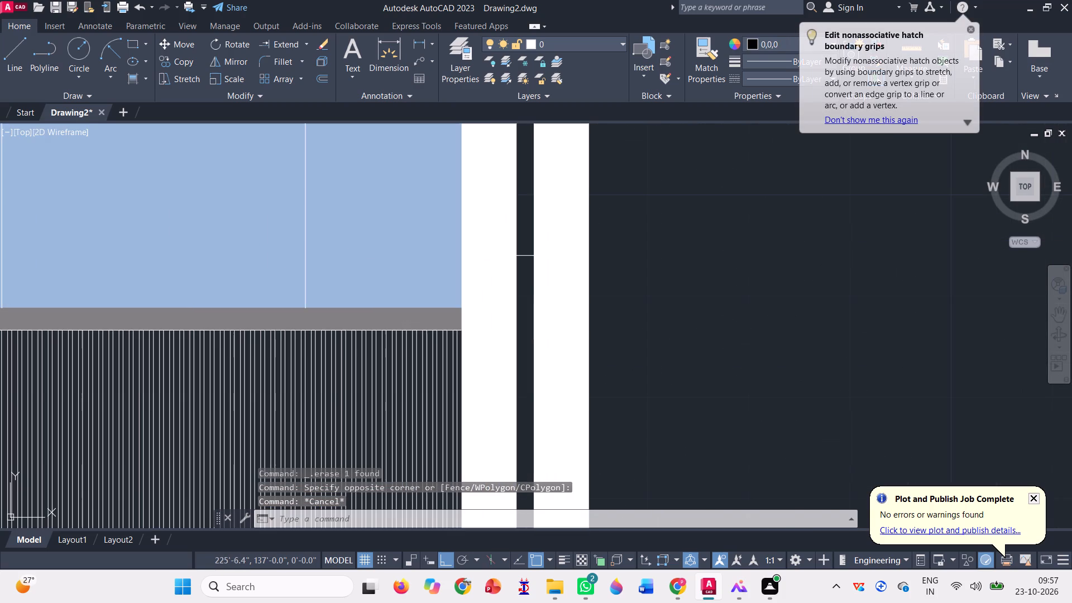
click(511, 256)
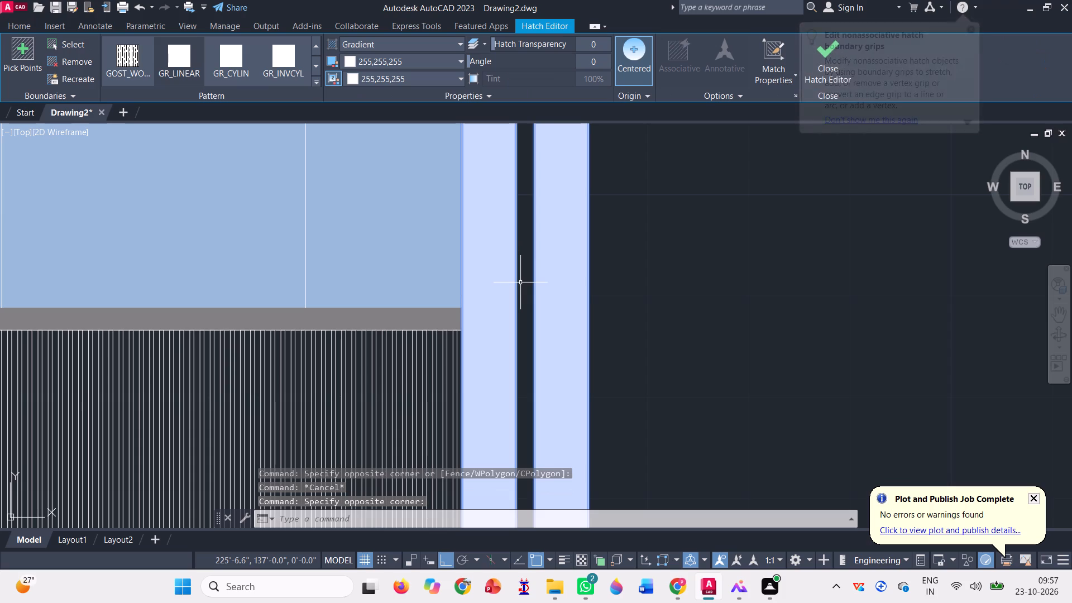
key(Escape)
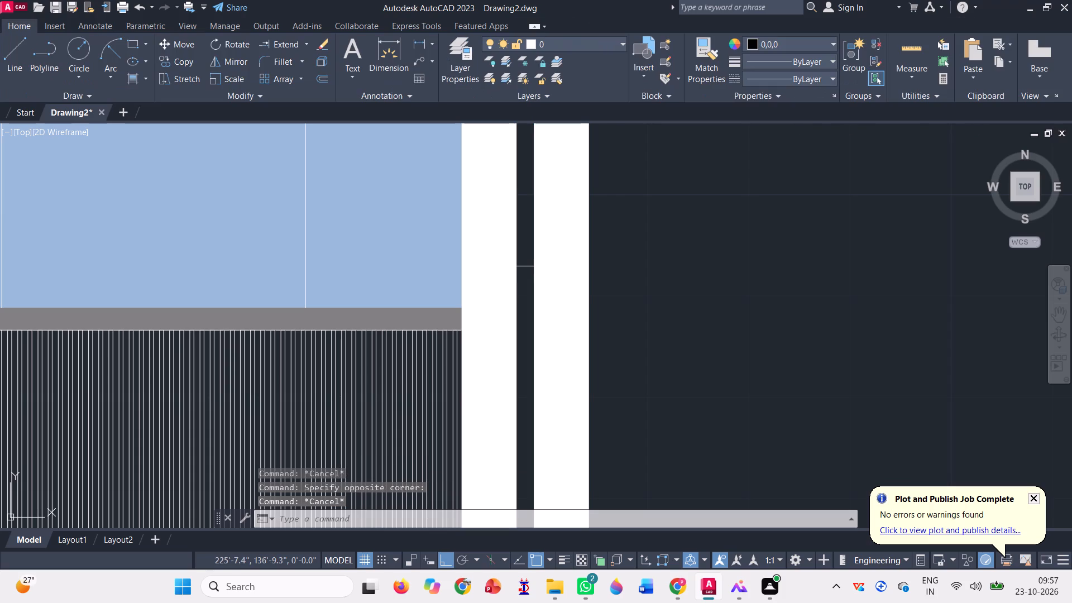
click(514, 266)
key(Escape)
Erase the boundary object on the right edge of the narrow groove in the tall white column beside the upper terrace railing.
scroll(529, 294, up, 3)
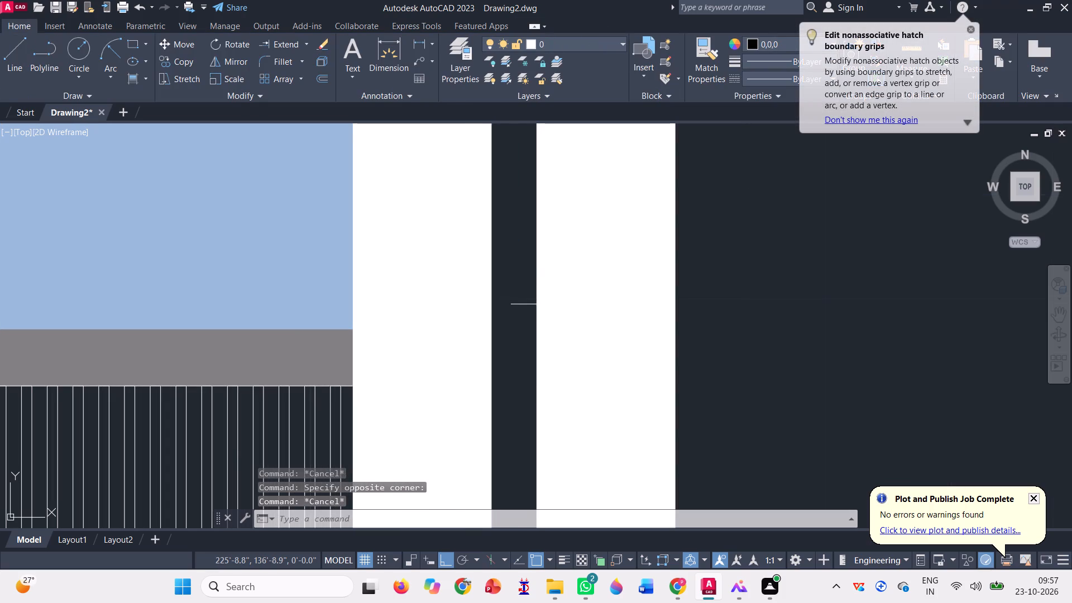
click(538, 304)
key(space)
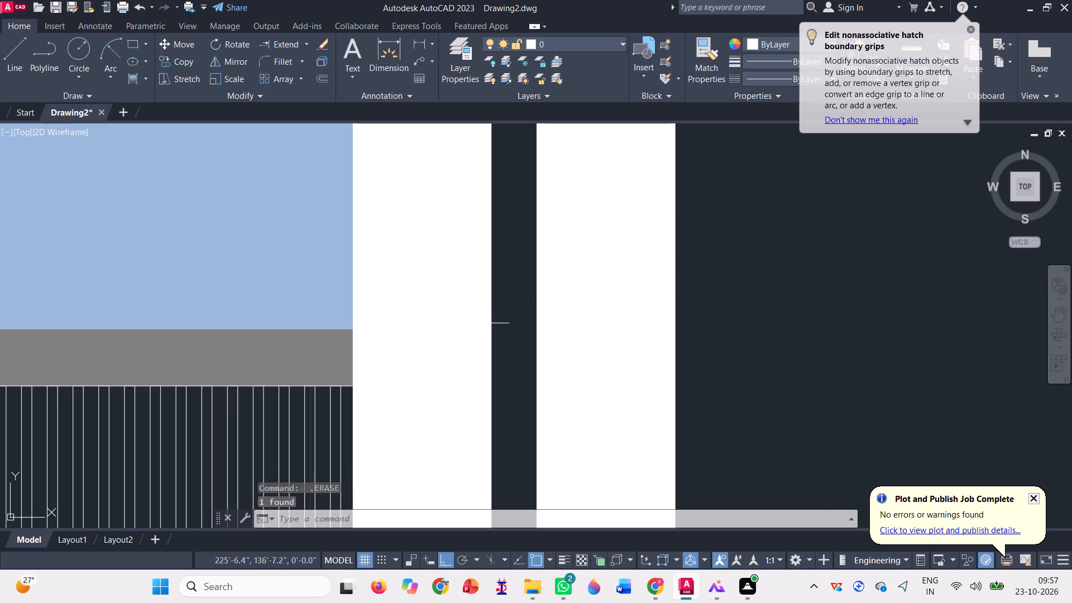
Draw a vertical line up the centre of the ground-floor door, from its bottom edge midpoint to the top inner frame edge.
key(Escape)
key(Escape)
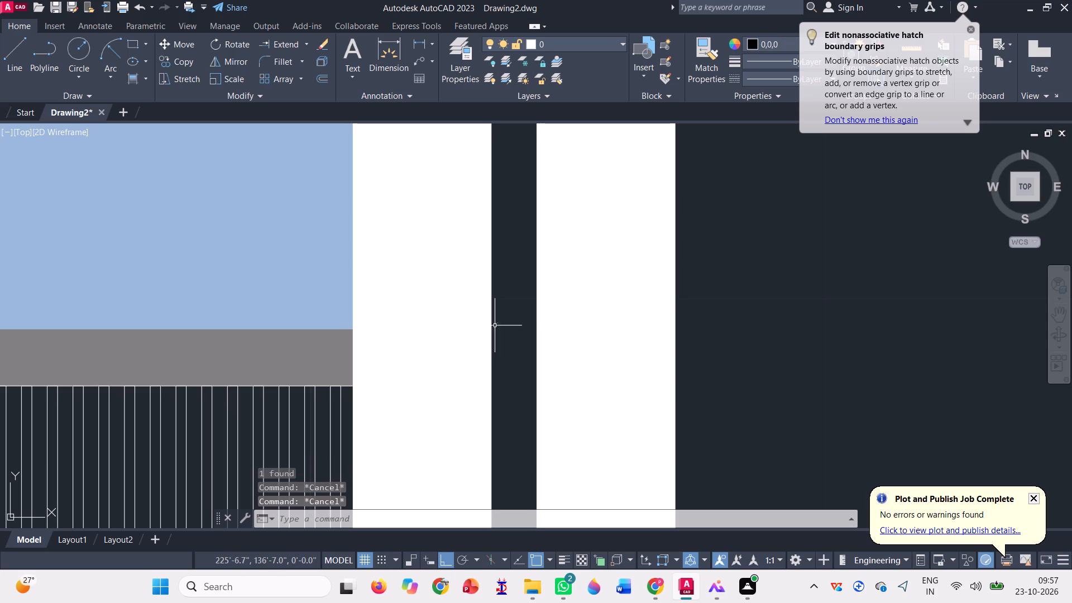
scroll(544, 331, down, 7)
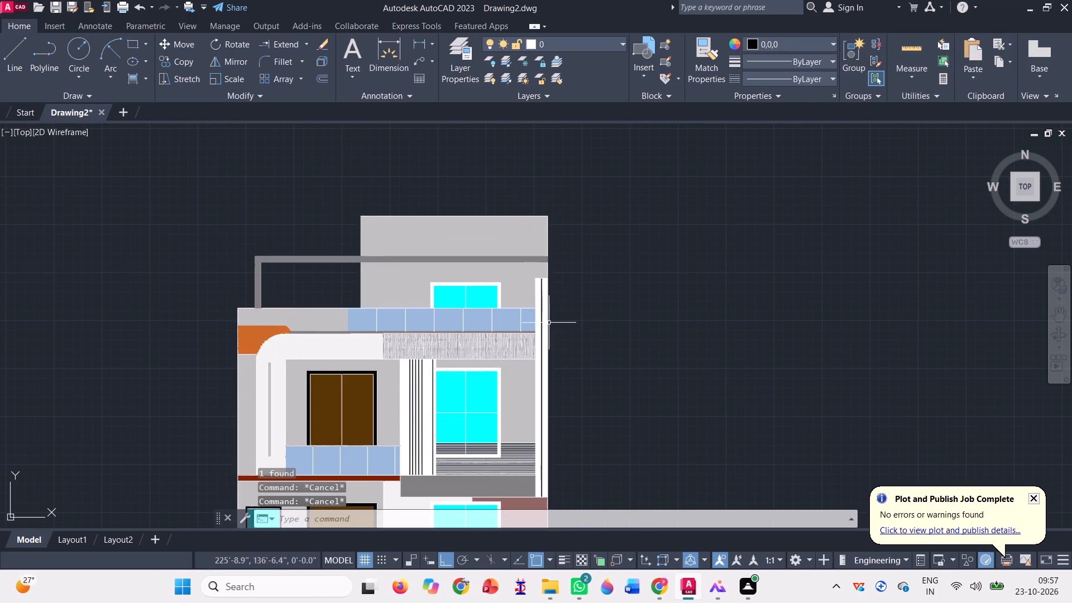
key(Escape)
scroll(595, 268, down, 2)
scroll(616, 346, up, 2)
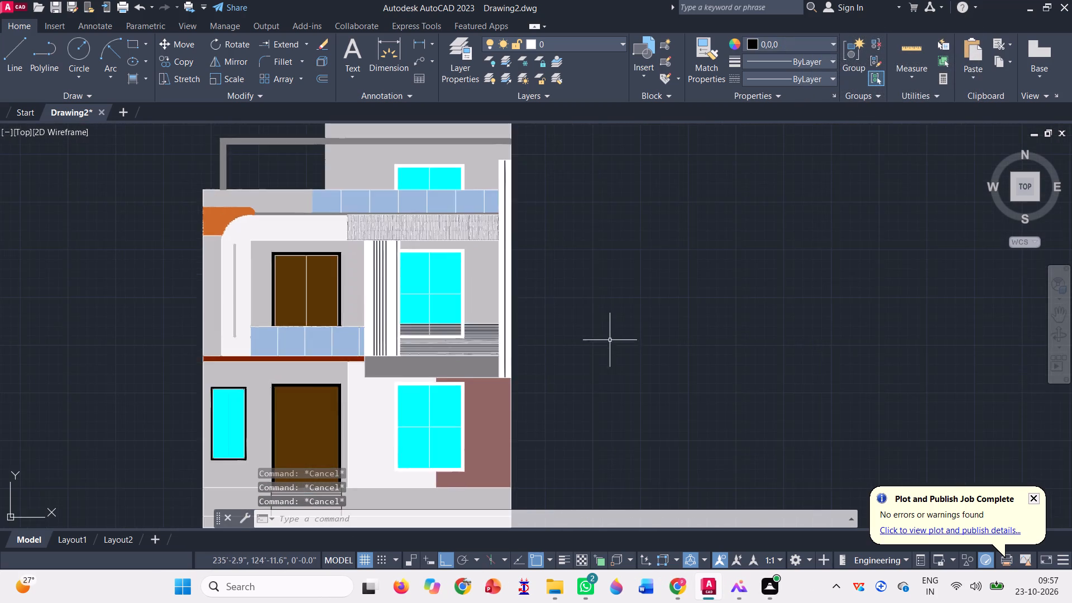
scroll(607, 334, down, 1)
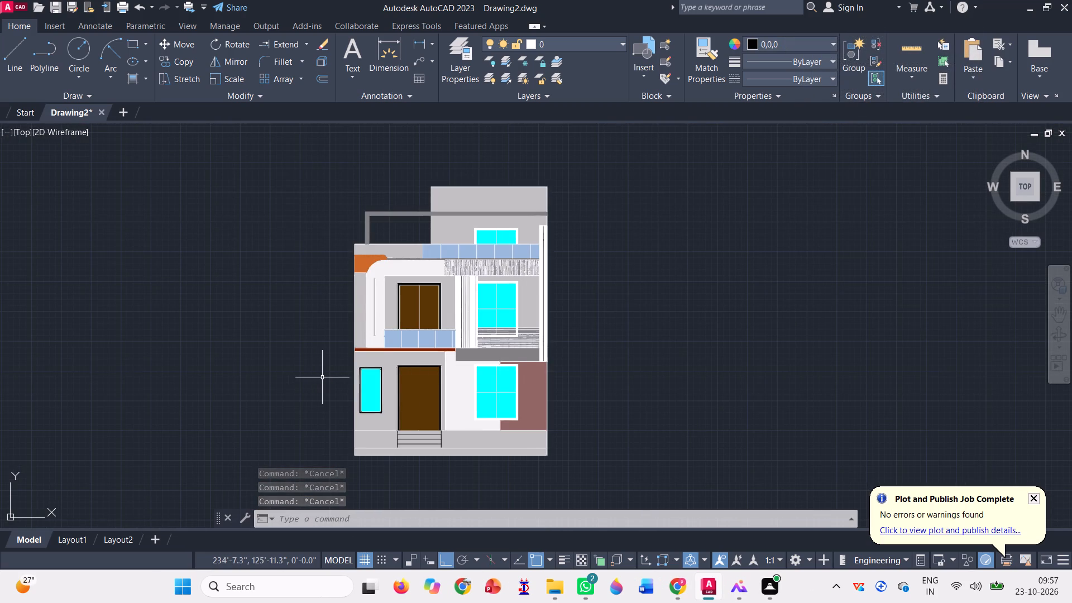
key(l)
key(Return)
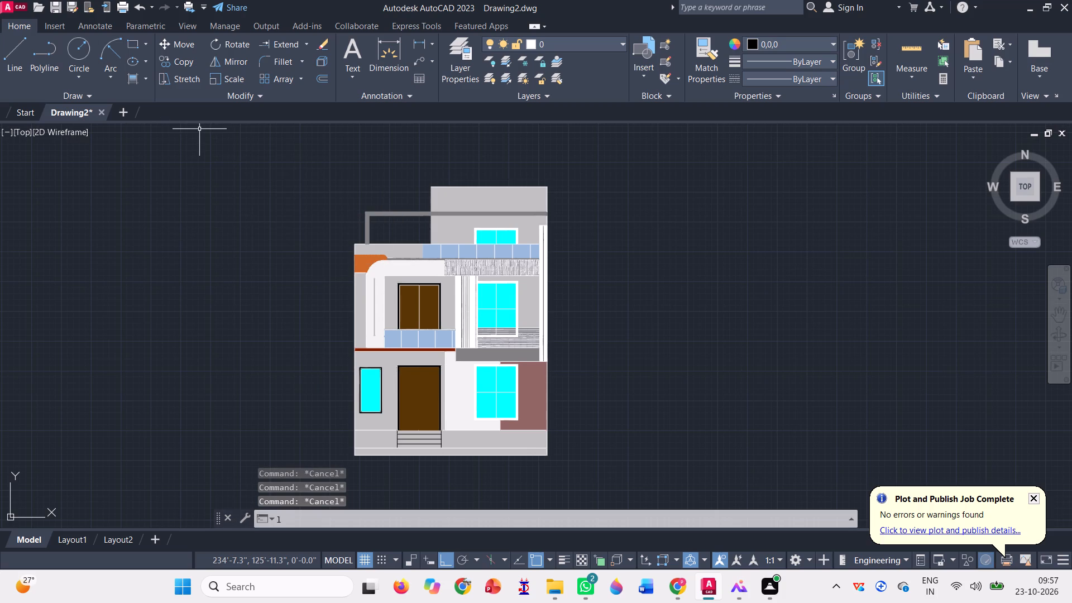
scroll(361, 455, up, 3)
scroll(580, 355, up, 2)
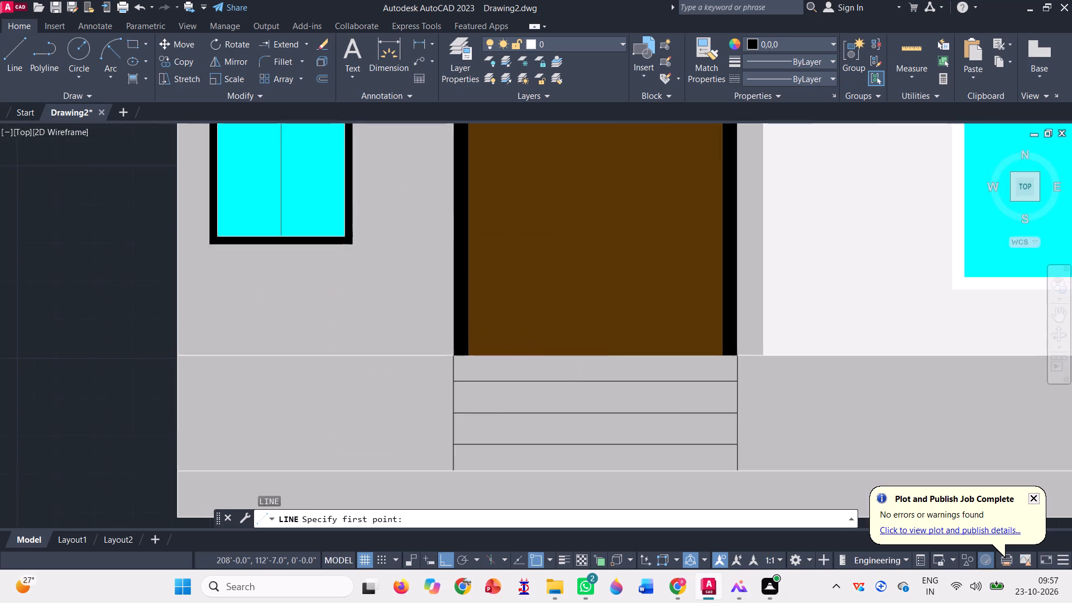
drag(605, 354, 597, 360)
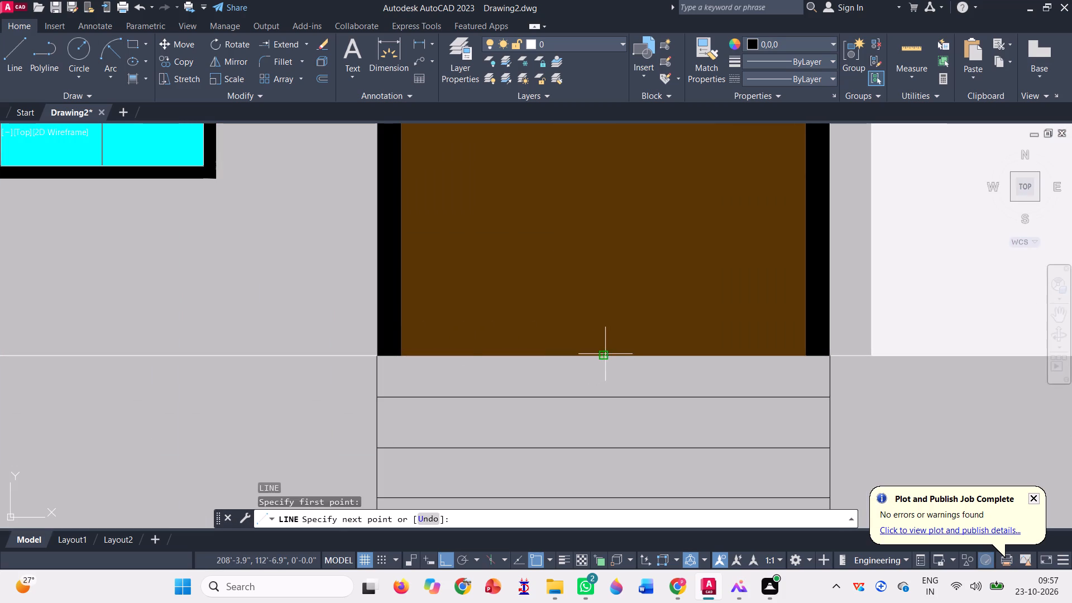
scroll(476, 414, down, 3)
scroll(488, 230, up, 2)
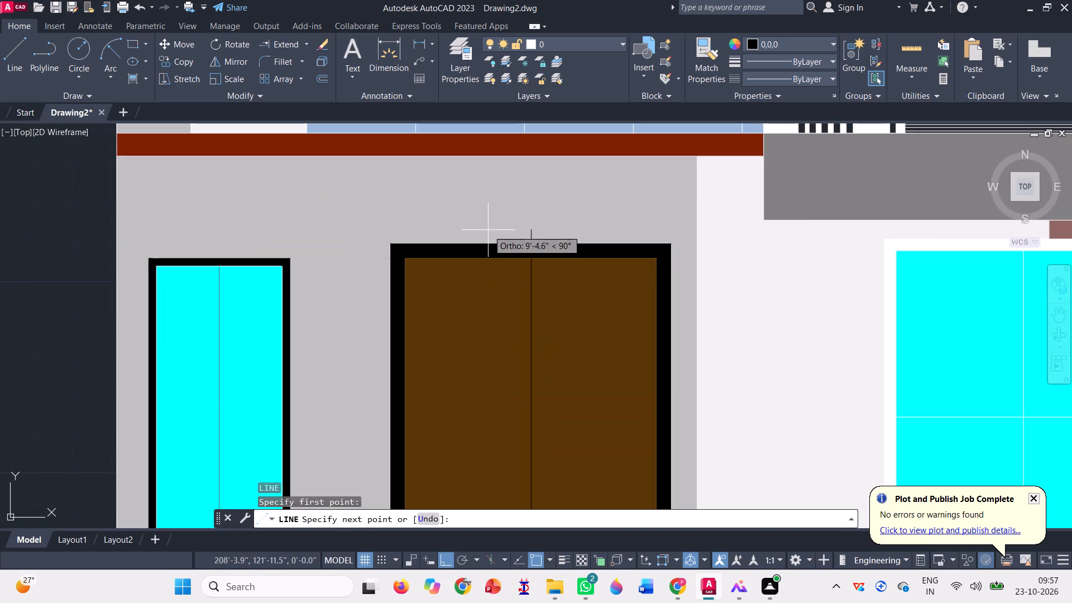
scroll(506, 236, up, 2)
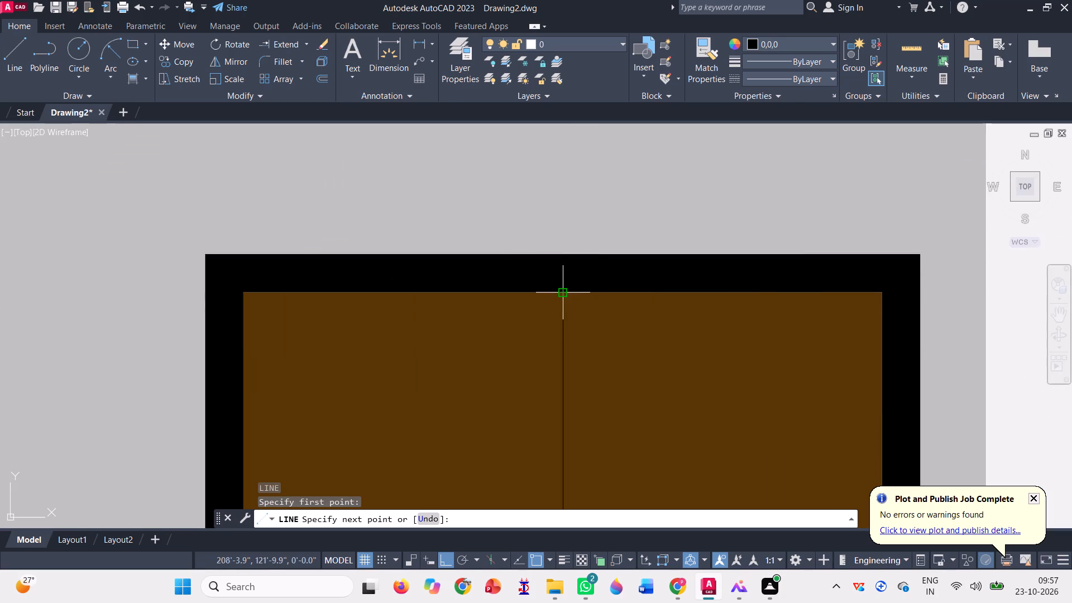
click(563, 293)
scroll(370, 264, down, 1)
scroll(413, 244, down, 2)
key(space)
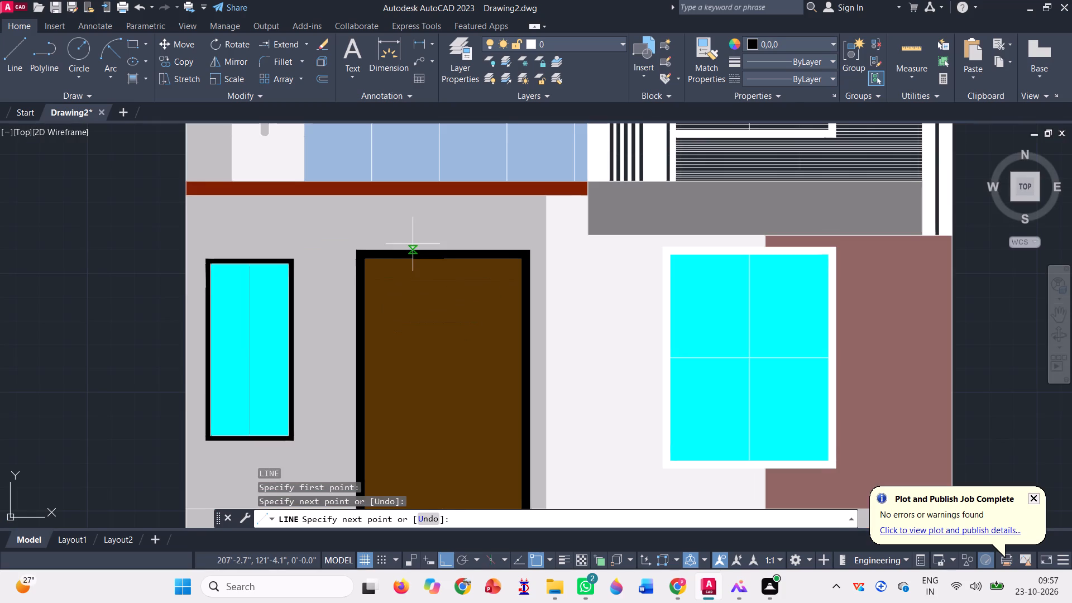
Draw a second vertical centre line on the ground-floor door, from the top inner frame midpoint down to the bottom midpoint.
scroll(413, 251, down, 2)
scroll(430, 325, up, 2)
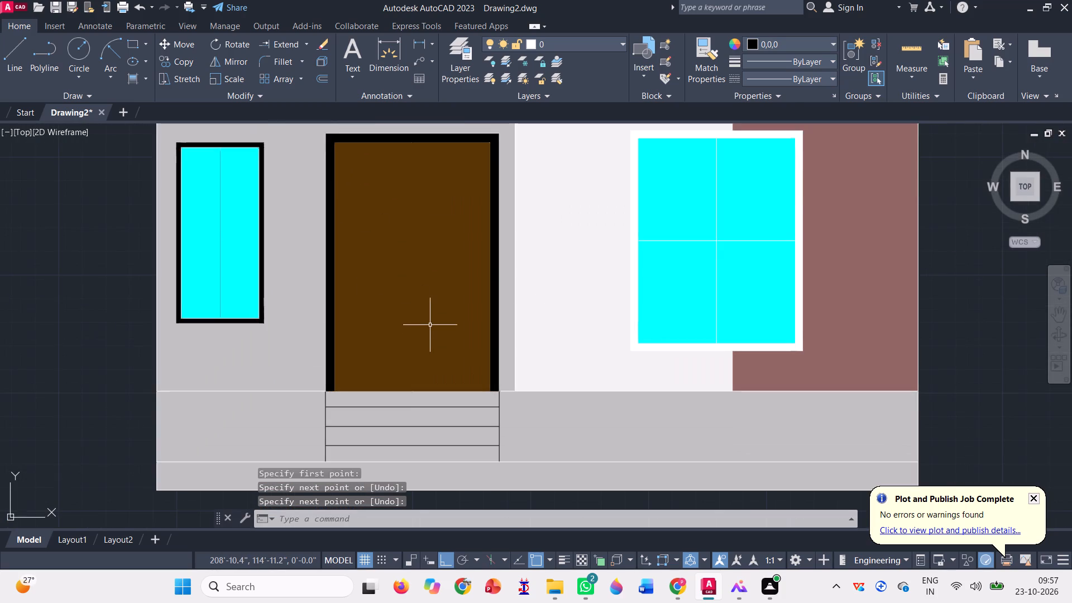
scroll(430, 324, down, 1)
scroll(429, 267, up, 2)
scroll(408, 291, down, 1)
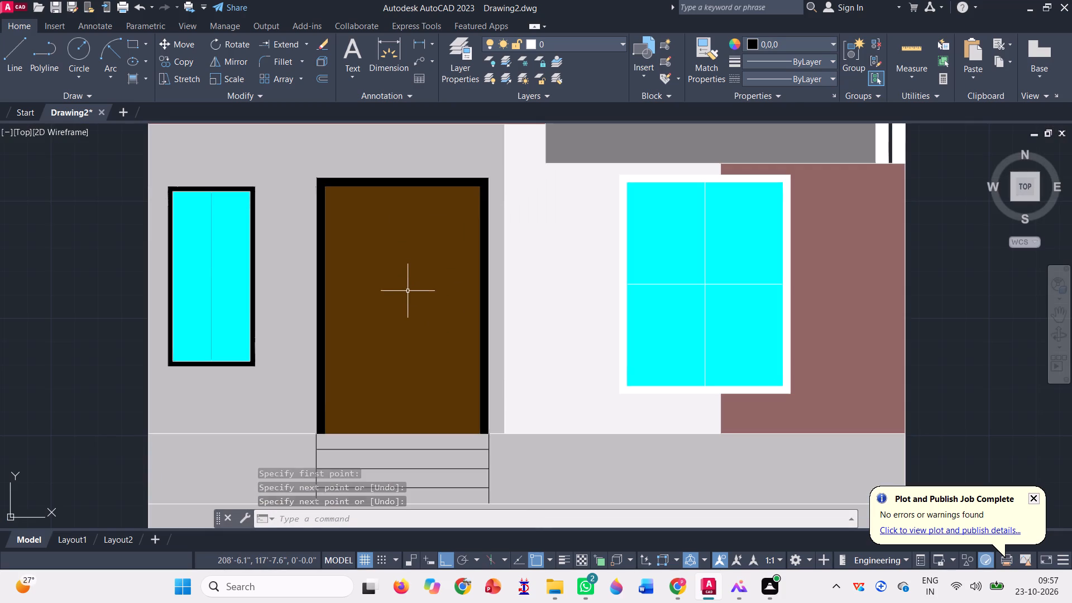
click(12, 58)
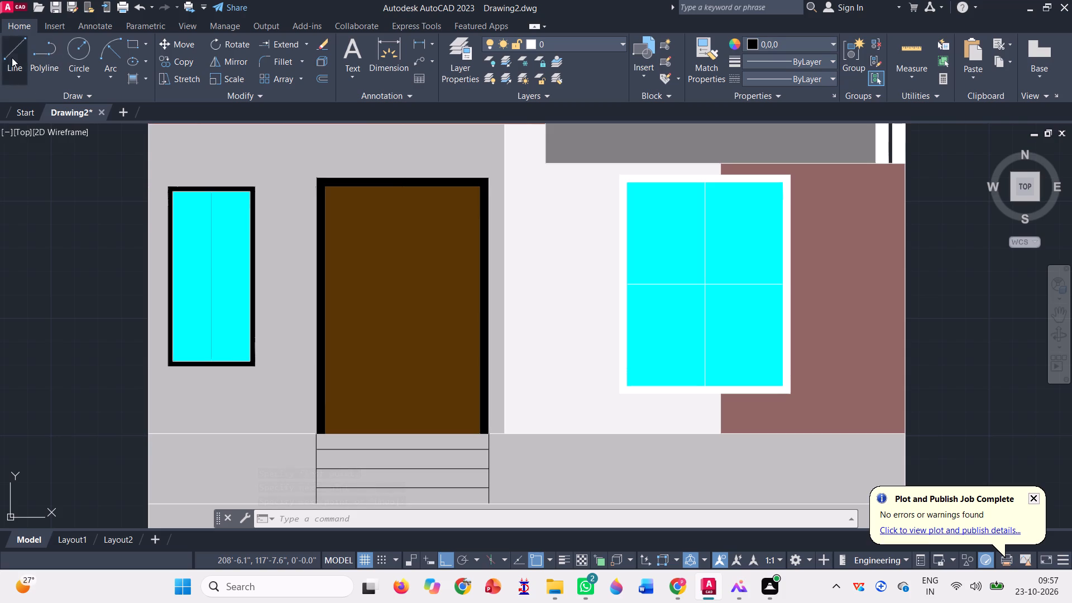
click(402, 185)
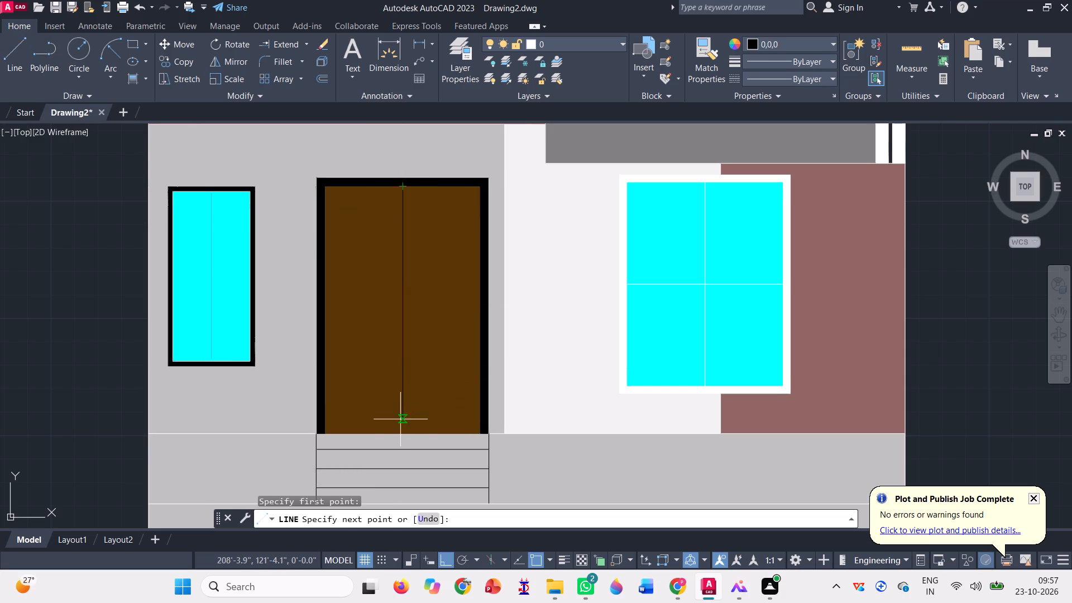
click(403, 430)
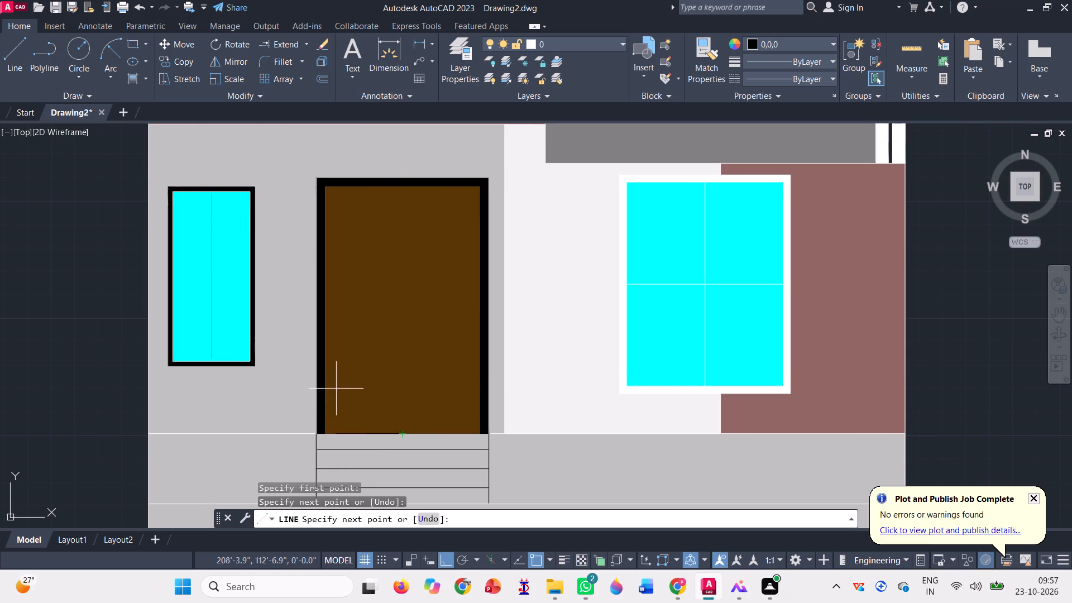
key(Escape)
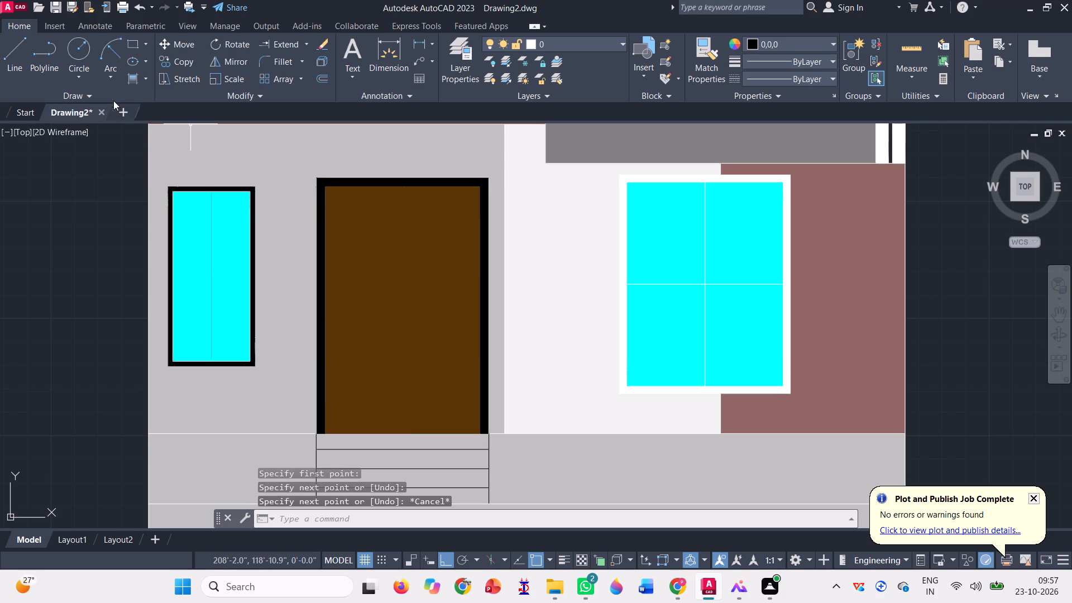
Draw a very narrow rectangle along the ground-floor door's centre, from the top inner frame midpoint to the door's bottom midpoint.
click(134, 40)
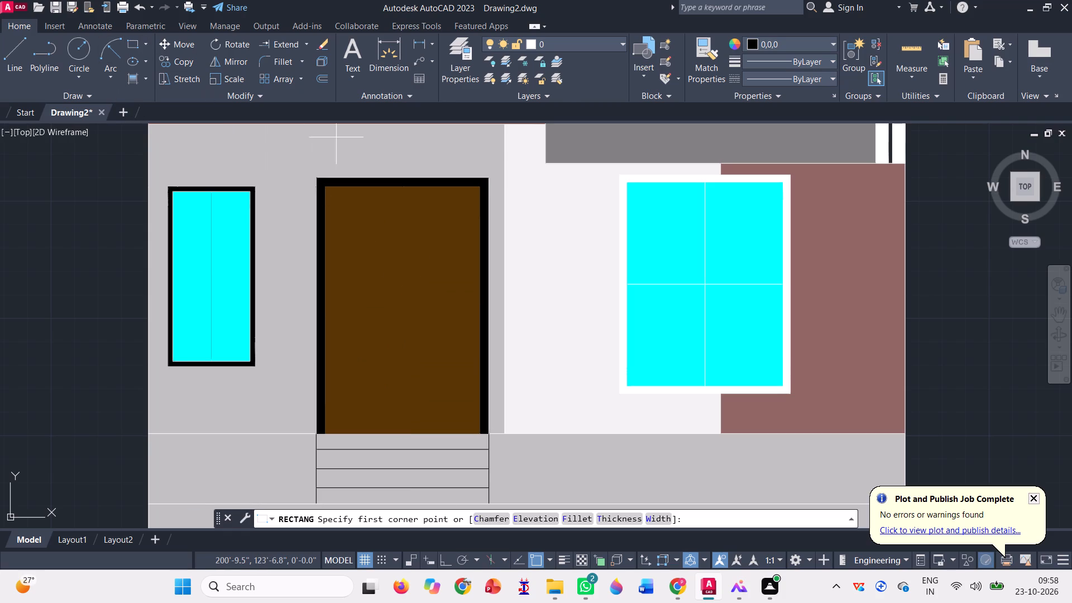
scroll(361, 163, up, 2)
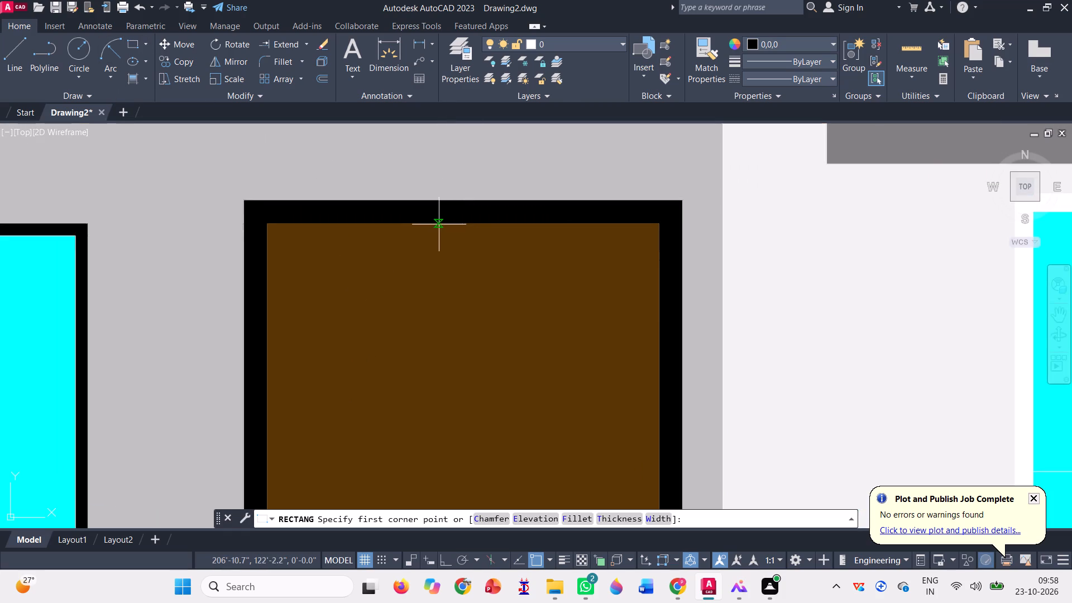
click(462, 223)
scroll(433, 207, down, 1)
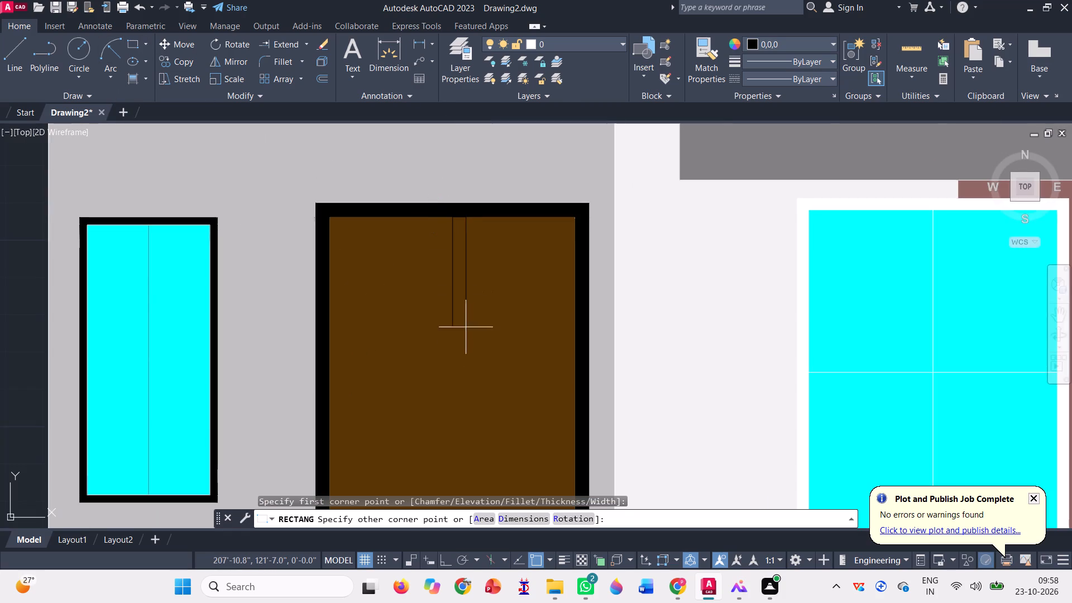
scroll(465, 261, down, 2)
scroll(467, 395, up, 2)
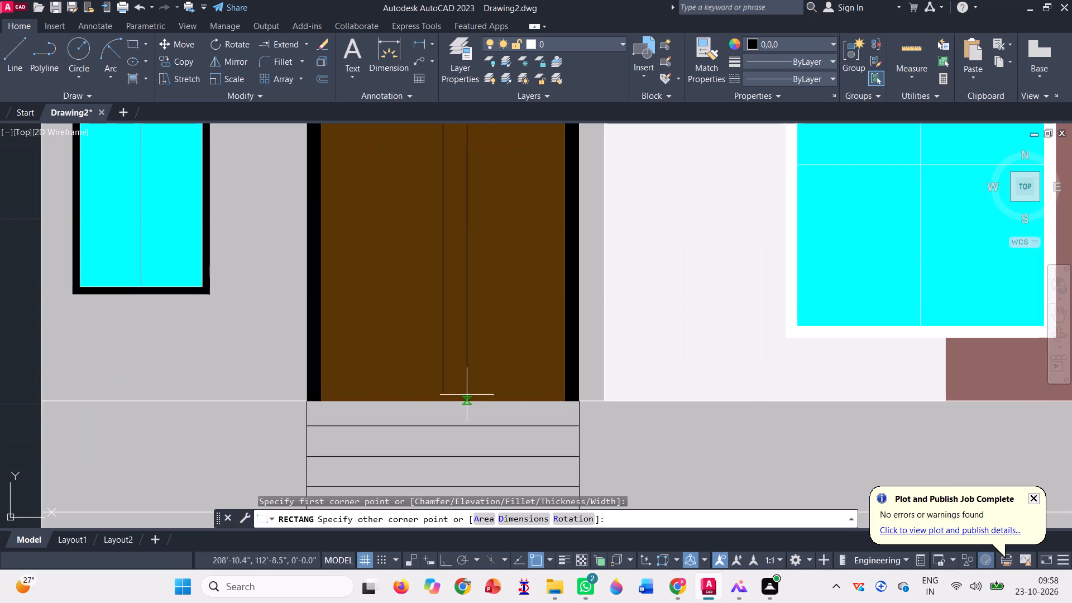
scroll(448, 406, up, 3)
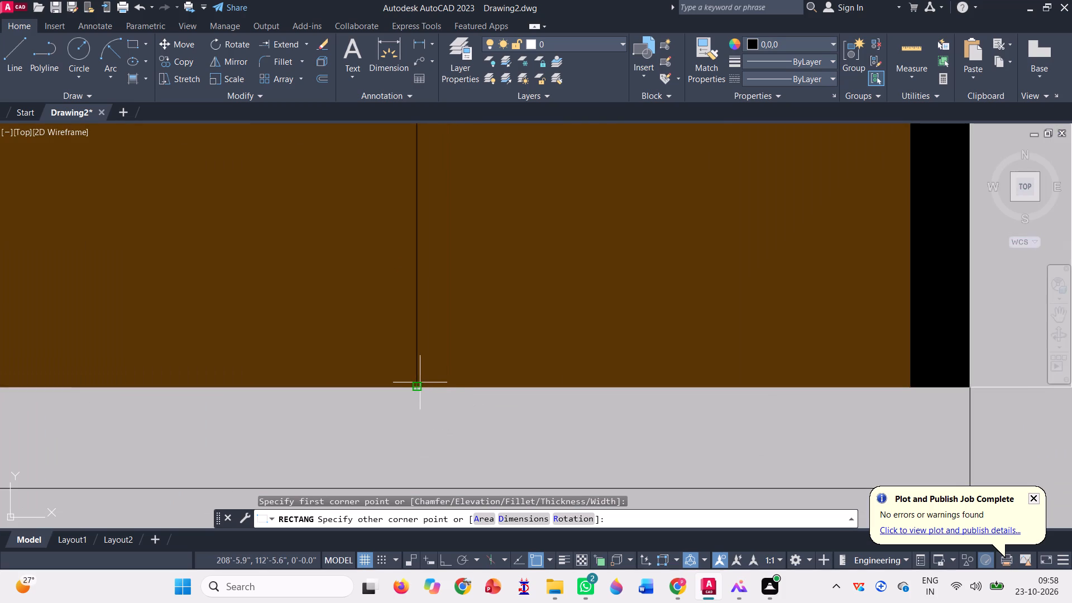
click(422, 384)
Copy the ground-floor door's narrow centre rectangle to the first-floor door, matching its top point to the upper door's top inner midpoint.
scroll(430, 408, down, 3)
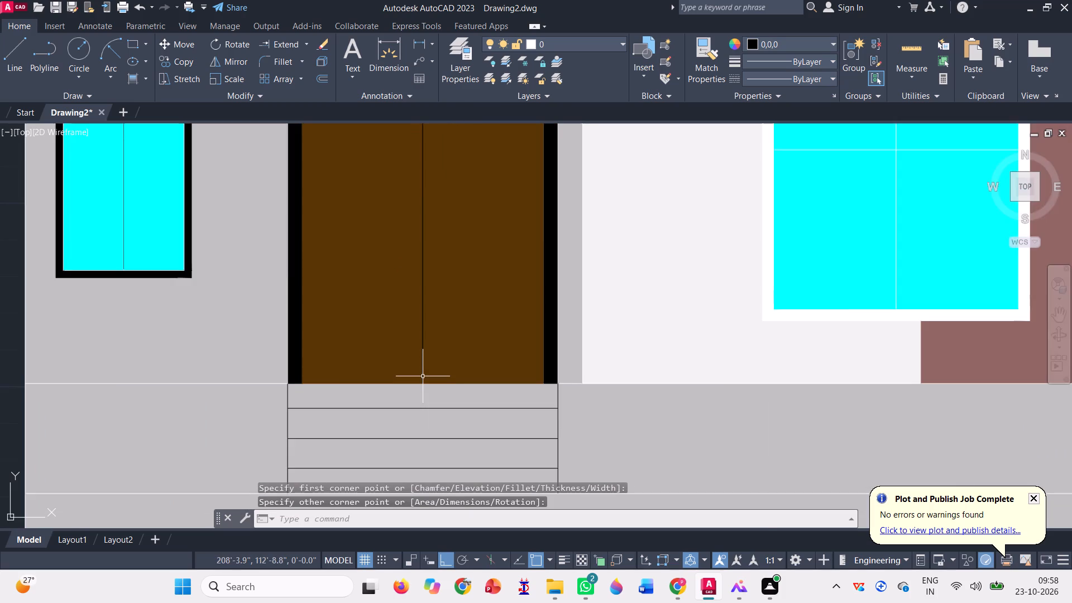
scroll(423, 376, down, 2)
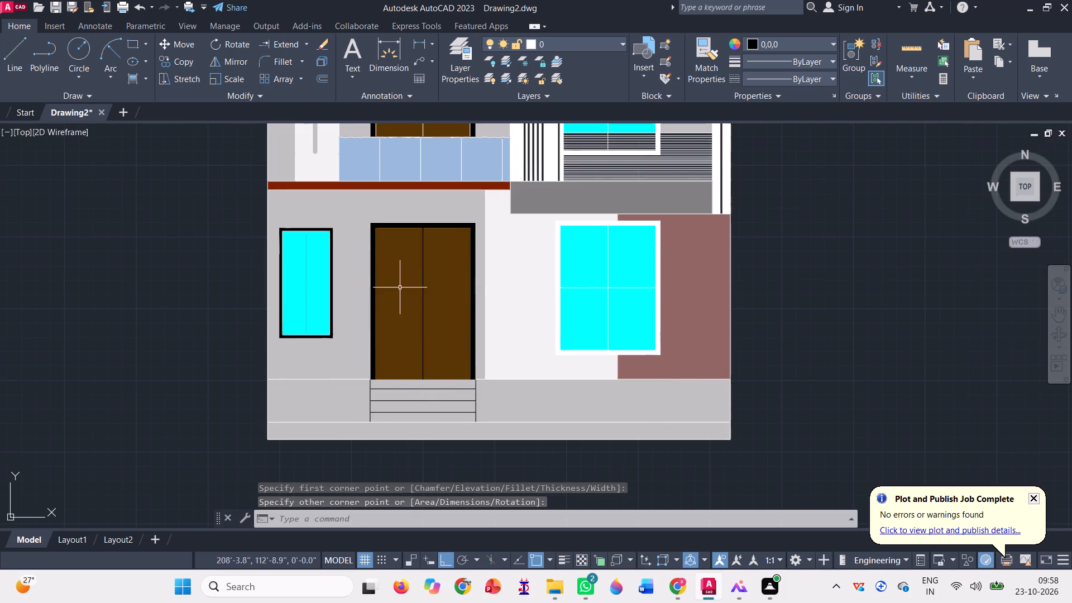
scroll(436, 367, down, 1)
scroll(438, 144, up, 3)
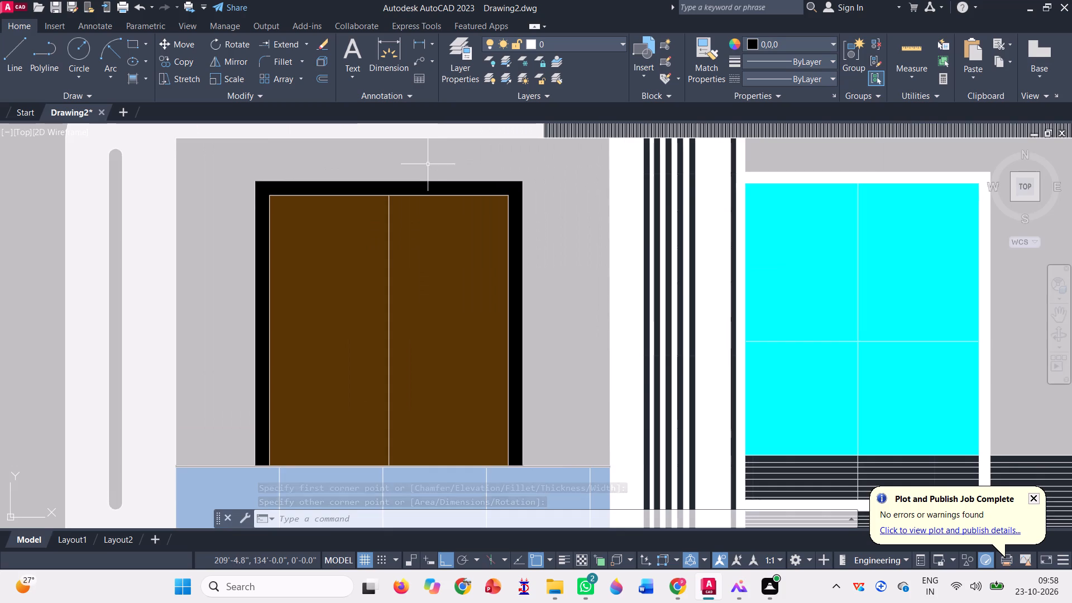
scroll(428, 164, down, 3)
scroll(406, 333, up, 3)
scroll(428, 267, up, 2)
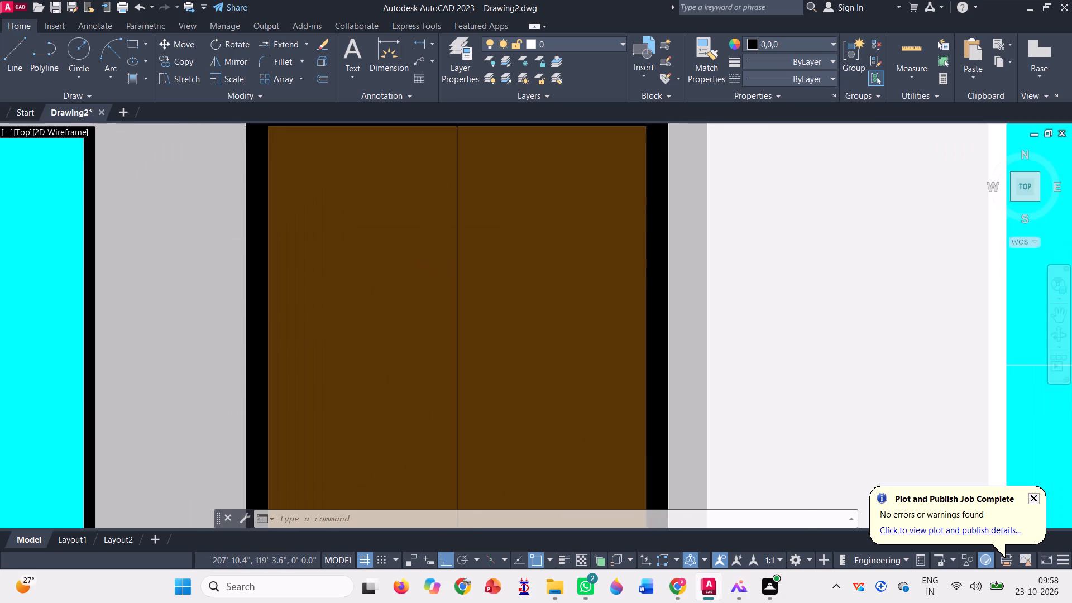
text(co)
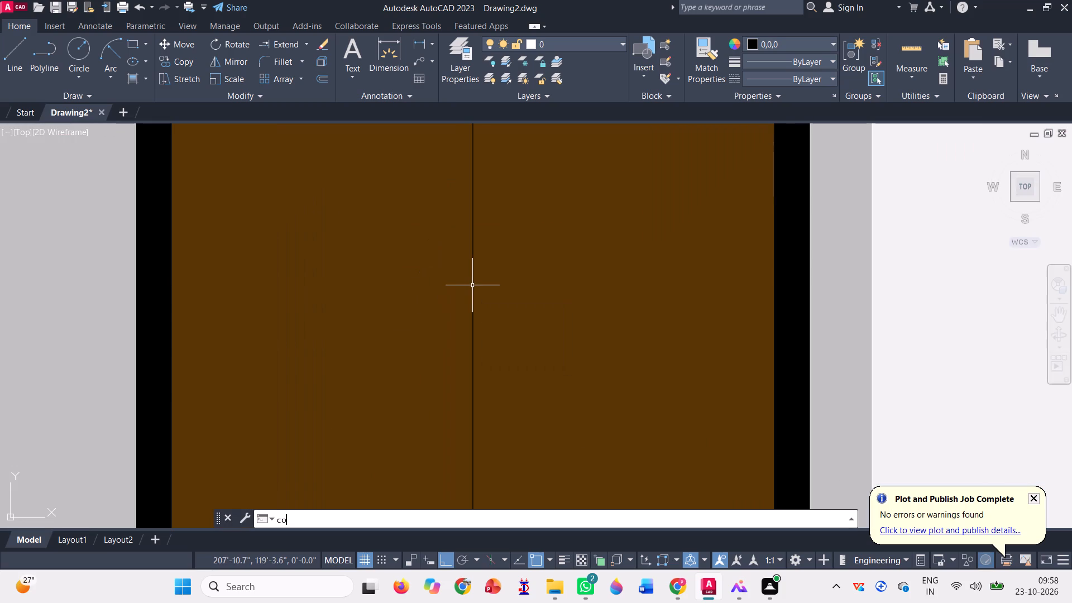
key(space)
click(474, 289)
scroll(441, 333, down, 2)
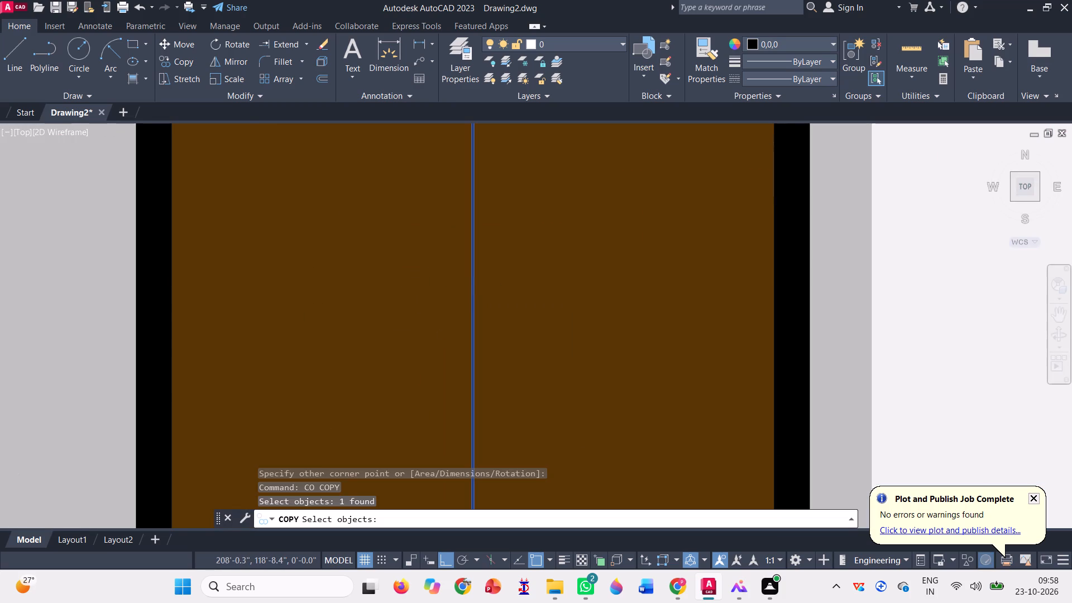
key(space)
scroll(442, 226, up, 5)
click(482, 240)
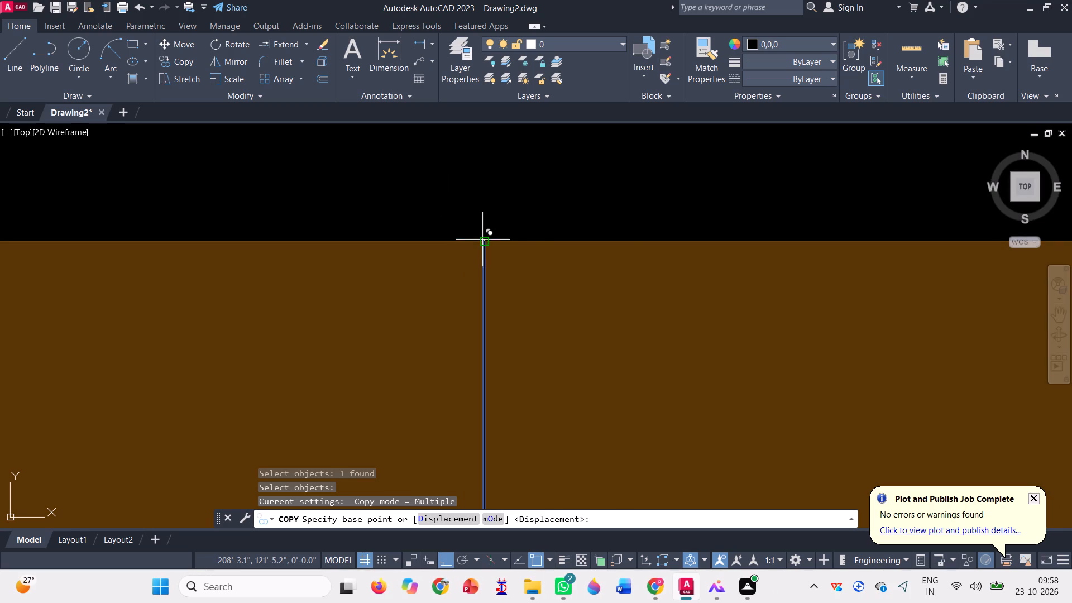
scroll(481, 241, down, 6)
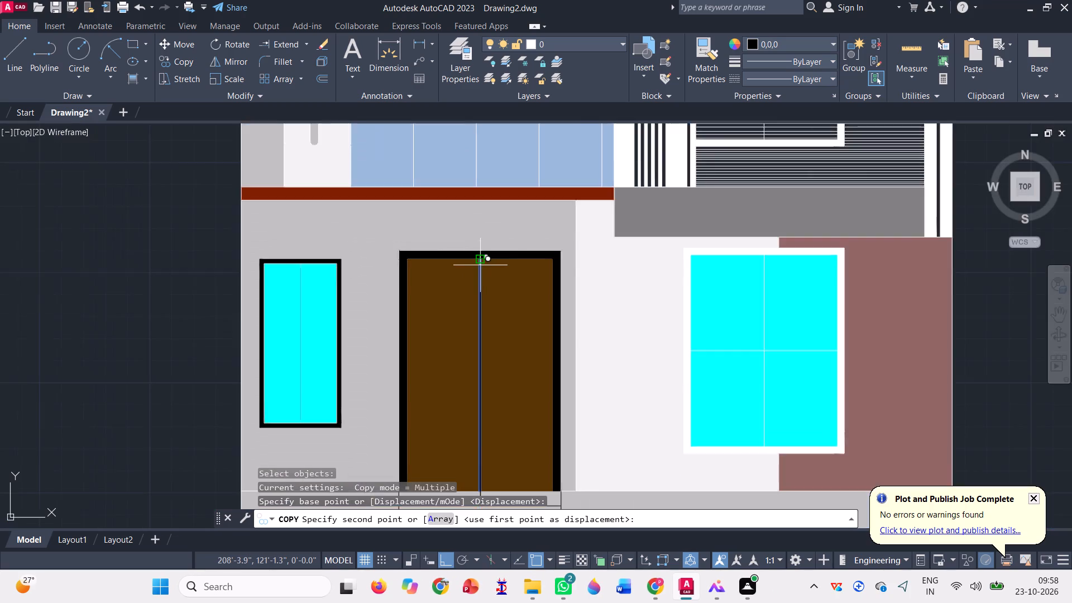
scroll(480, 265, down, 2)
scroll(494, 123, up, 6)
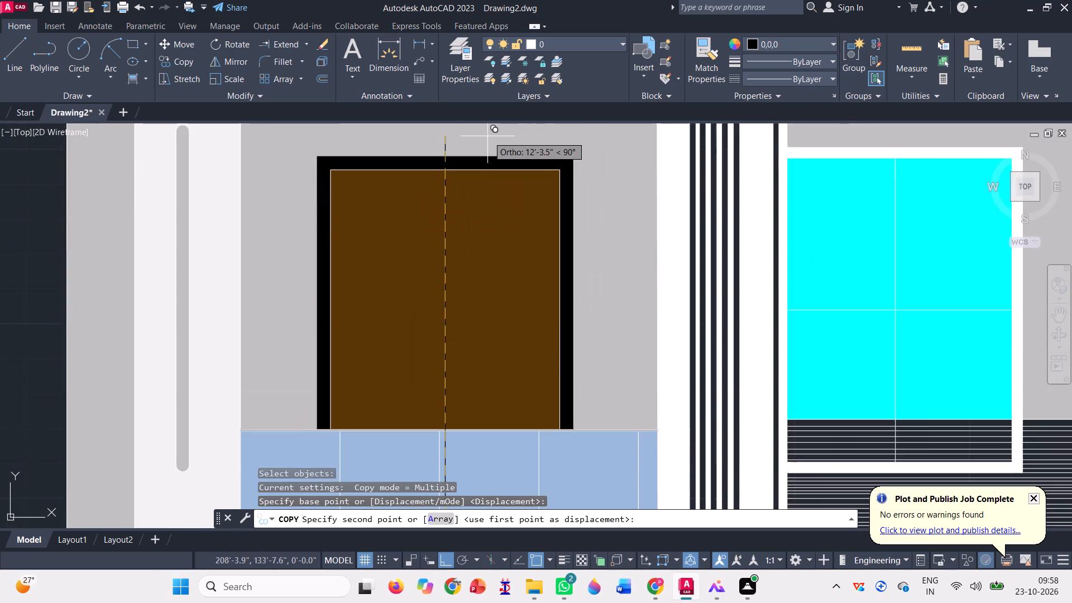
scroll(446, 184, up, 2)
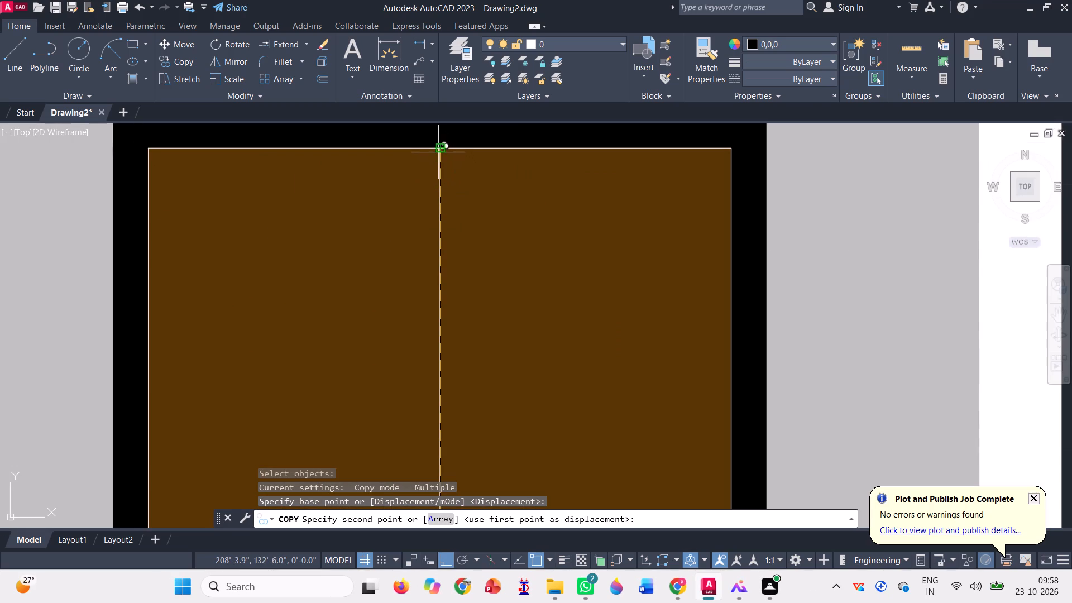
click(438, 151)
scroll(430, 180, down, 4)
key(space)
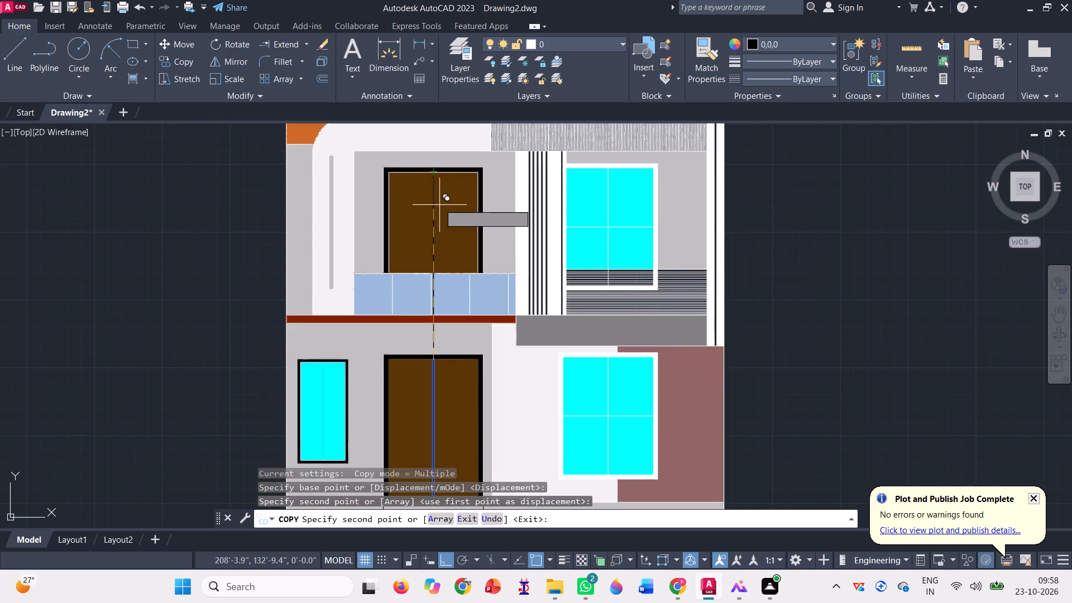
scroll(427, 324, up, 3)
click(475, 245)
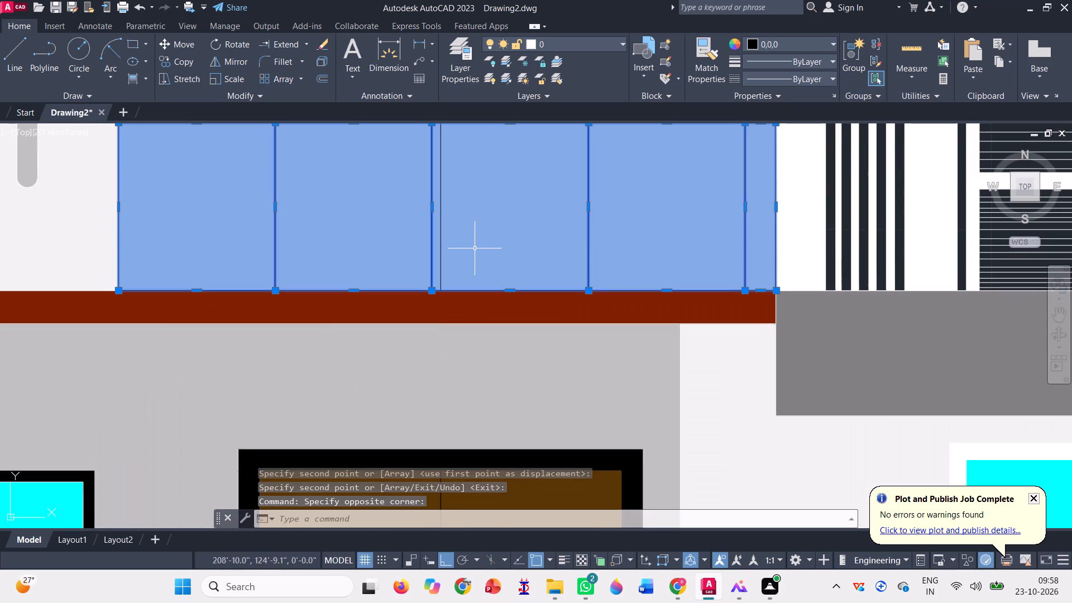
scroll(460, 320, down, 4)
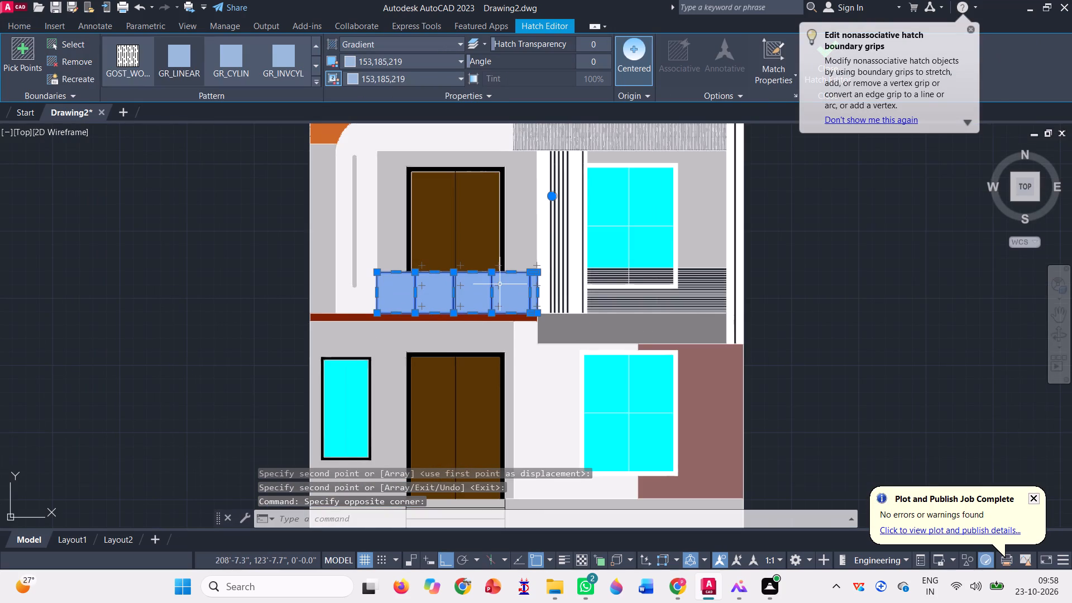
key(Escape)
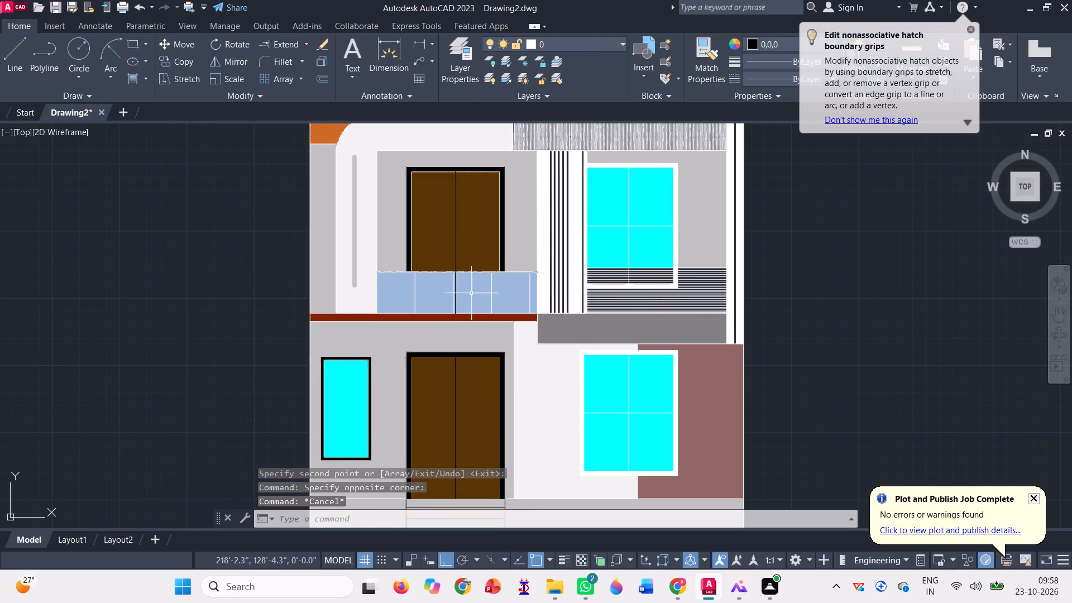
Delete the blue gradient fill from the first-floor balcony railing.
scroll(465, 297, up, 2)
click(446, 285)
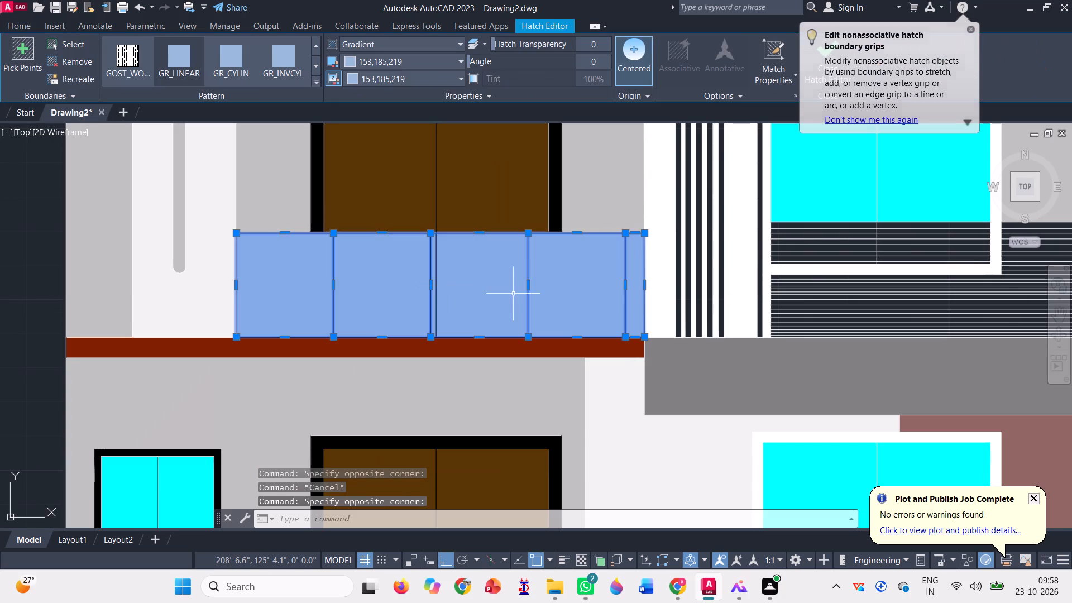
key(Delete)
Apply a gradient fill in 153,185,219 to the first three balcony railing panels, including the narrow strip beside the door's centre line.
scroll(488, 310, down, 1)
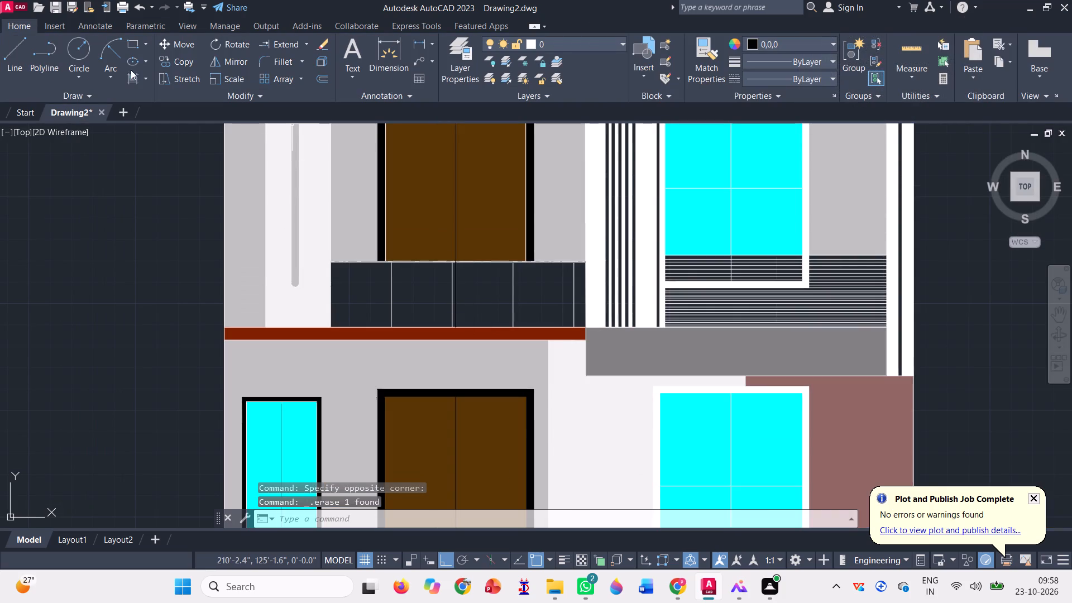
click(128, 75)
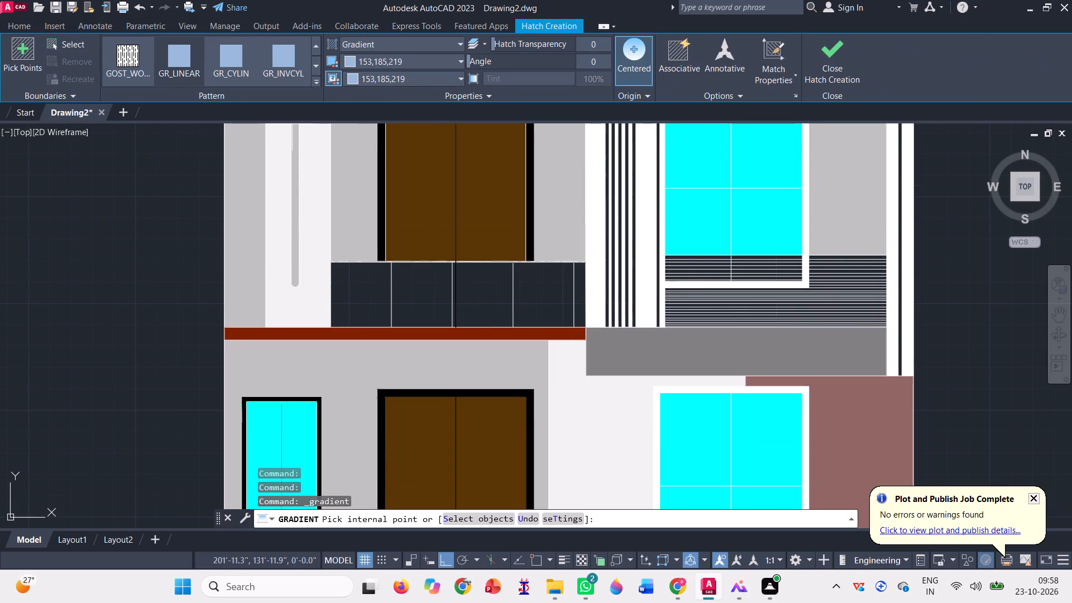
click(363, 288)
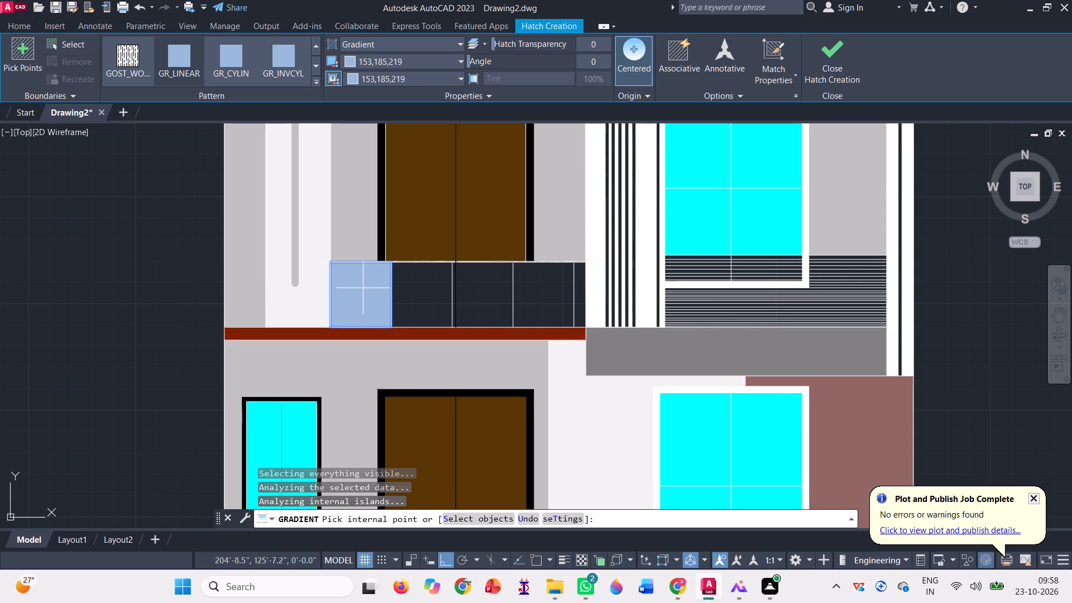
click(448, 291)
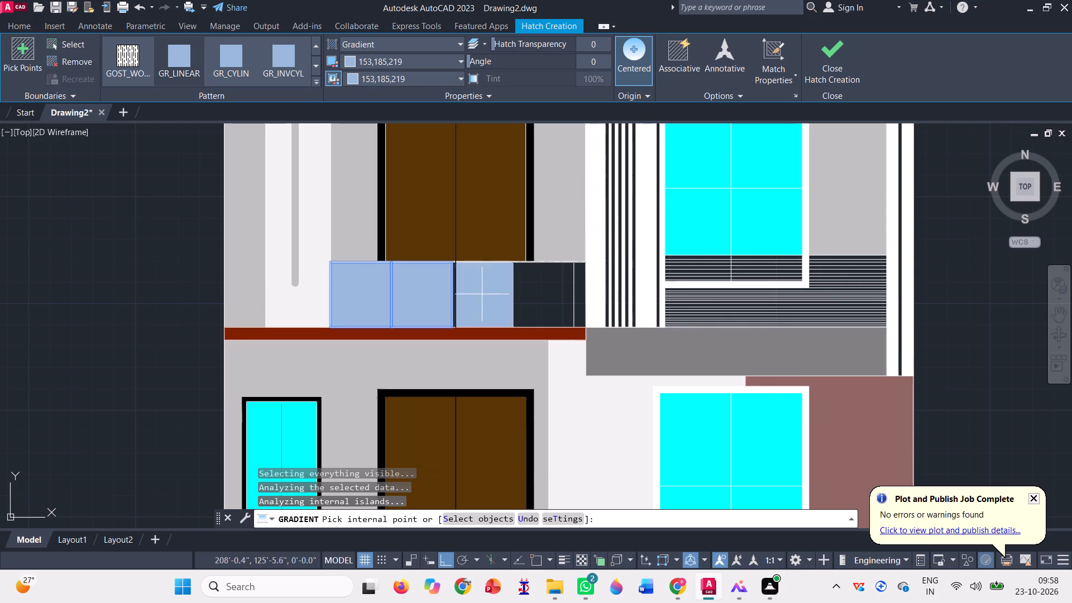
click(489, 296)
scroll(465, 300, up, 3)
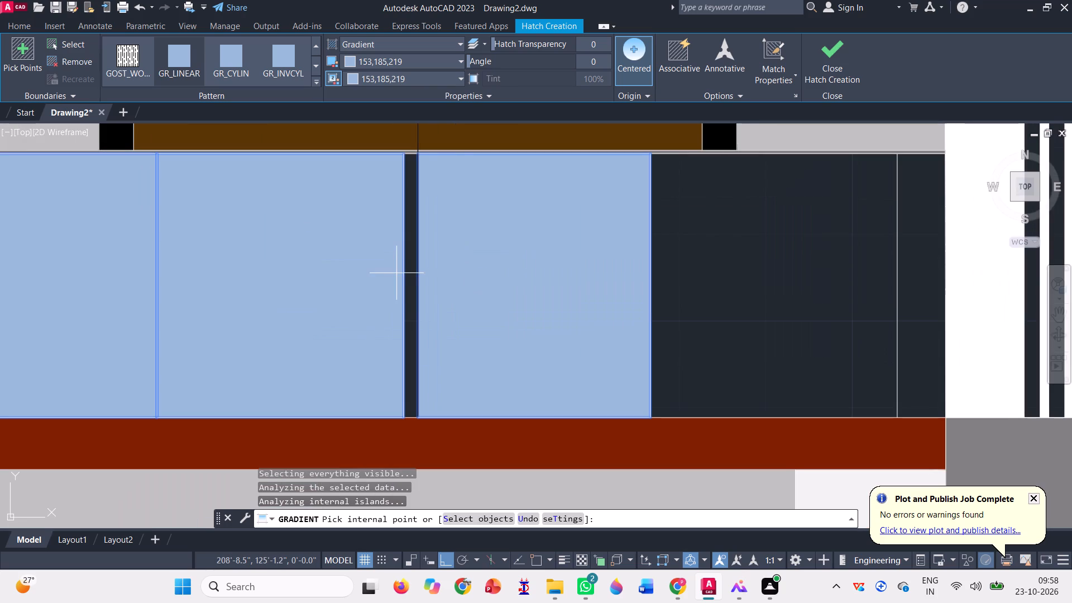
click(416, 281)
scroll(424, 274, down, 1)
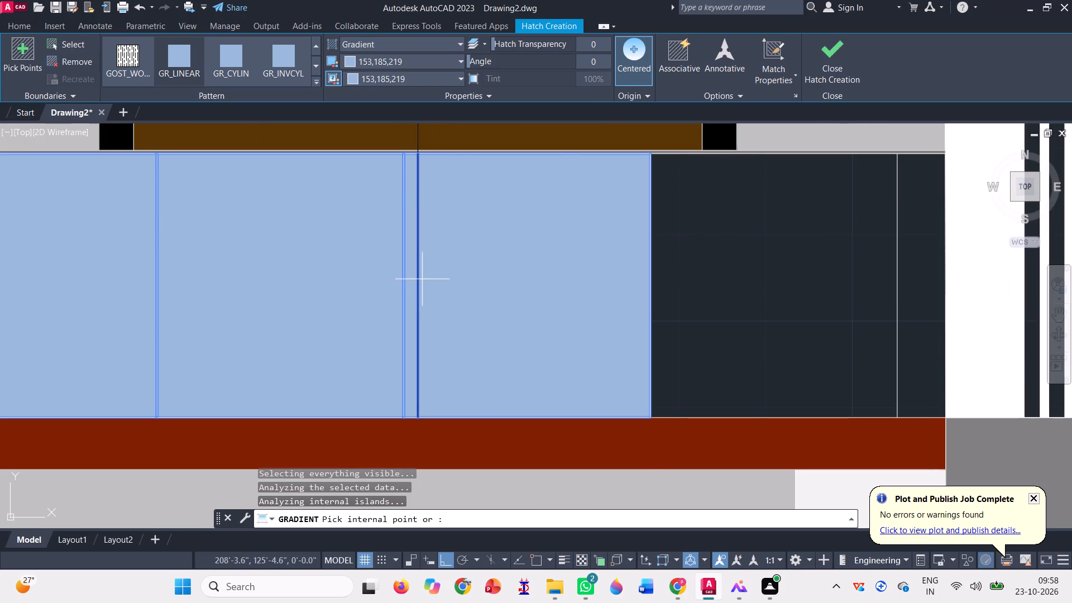
key(Escape)
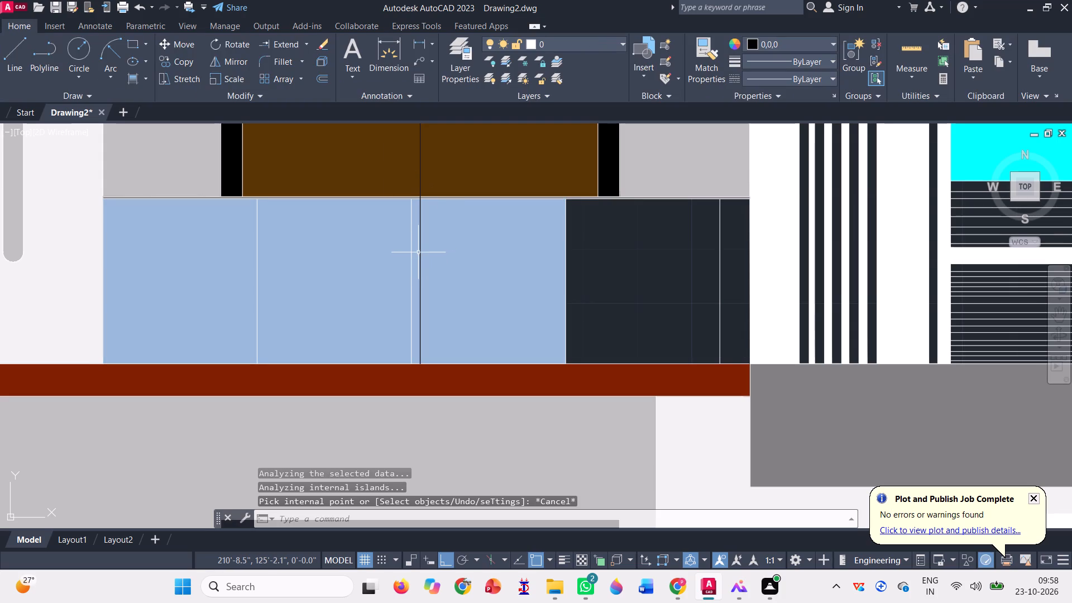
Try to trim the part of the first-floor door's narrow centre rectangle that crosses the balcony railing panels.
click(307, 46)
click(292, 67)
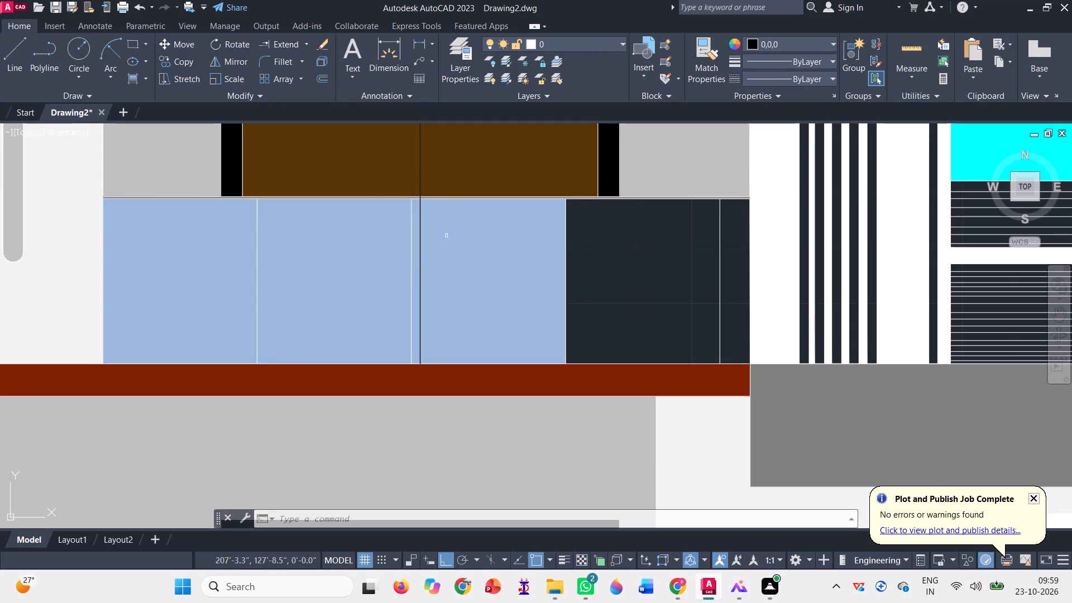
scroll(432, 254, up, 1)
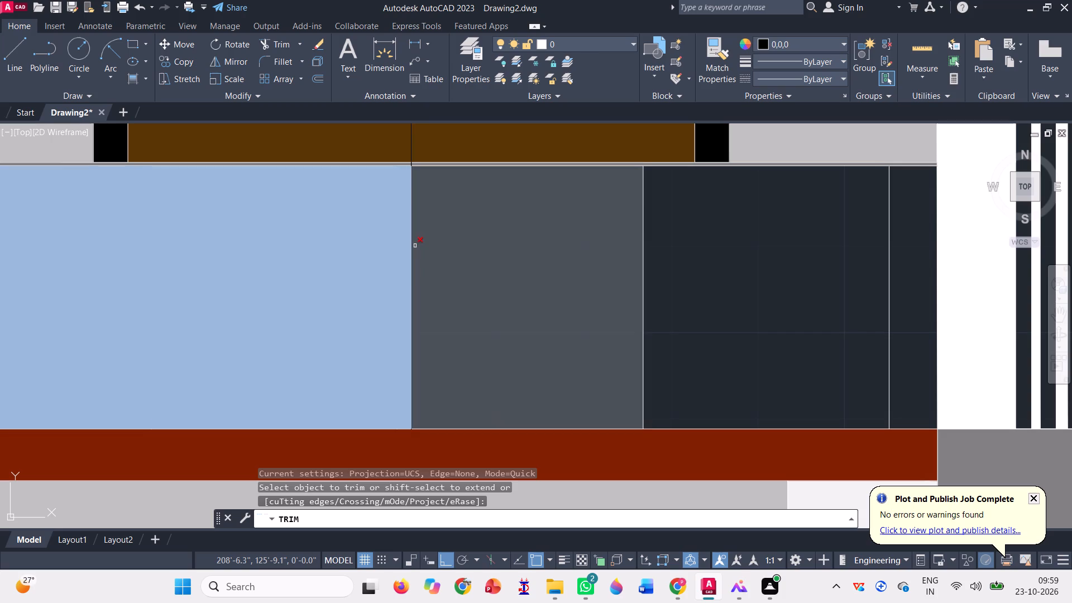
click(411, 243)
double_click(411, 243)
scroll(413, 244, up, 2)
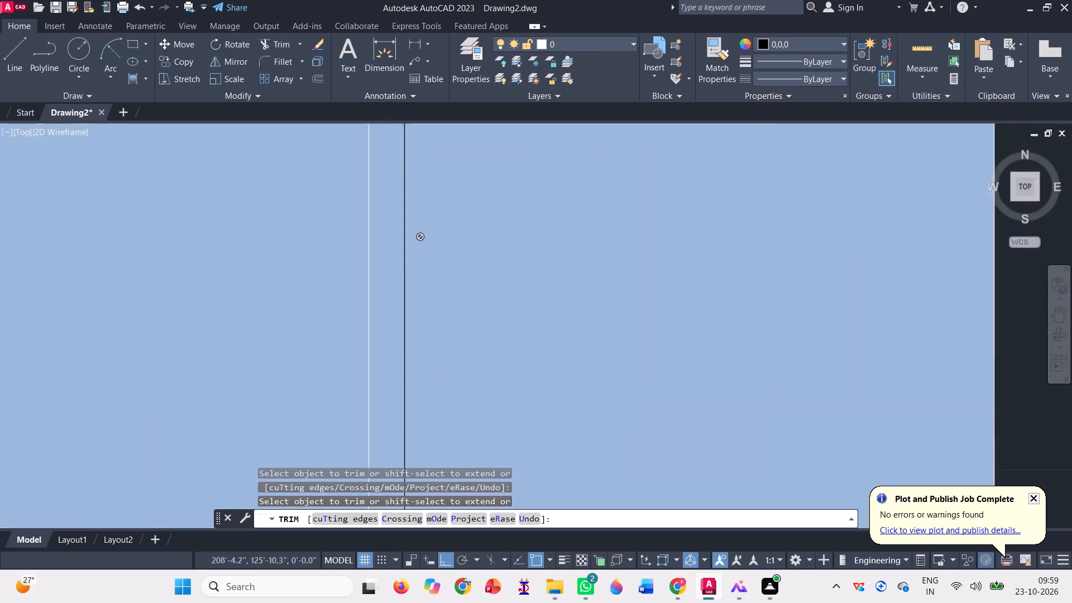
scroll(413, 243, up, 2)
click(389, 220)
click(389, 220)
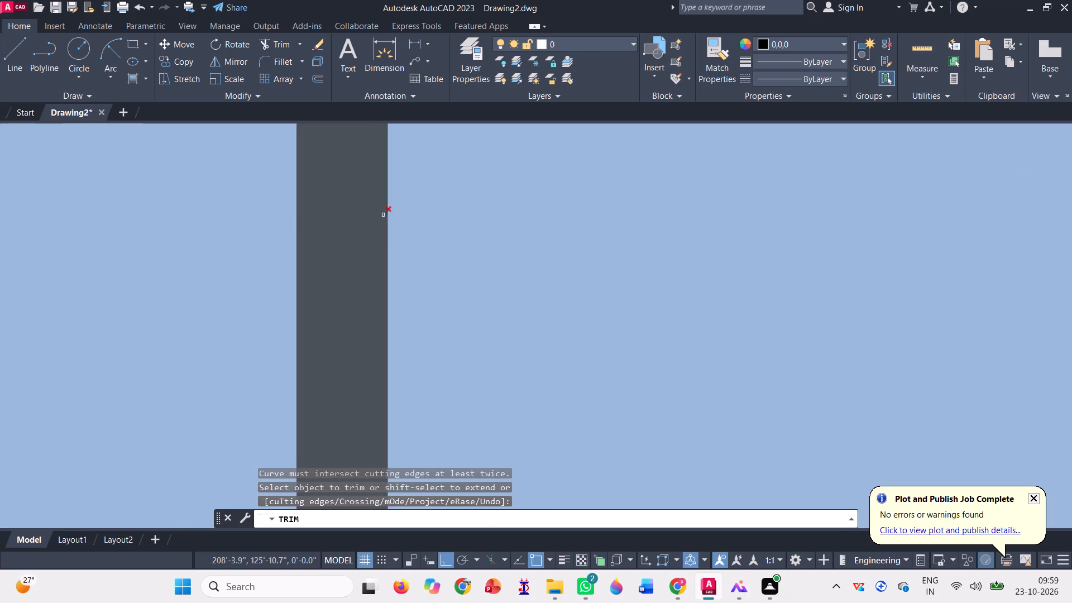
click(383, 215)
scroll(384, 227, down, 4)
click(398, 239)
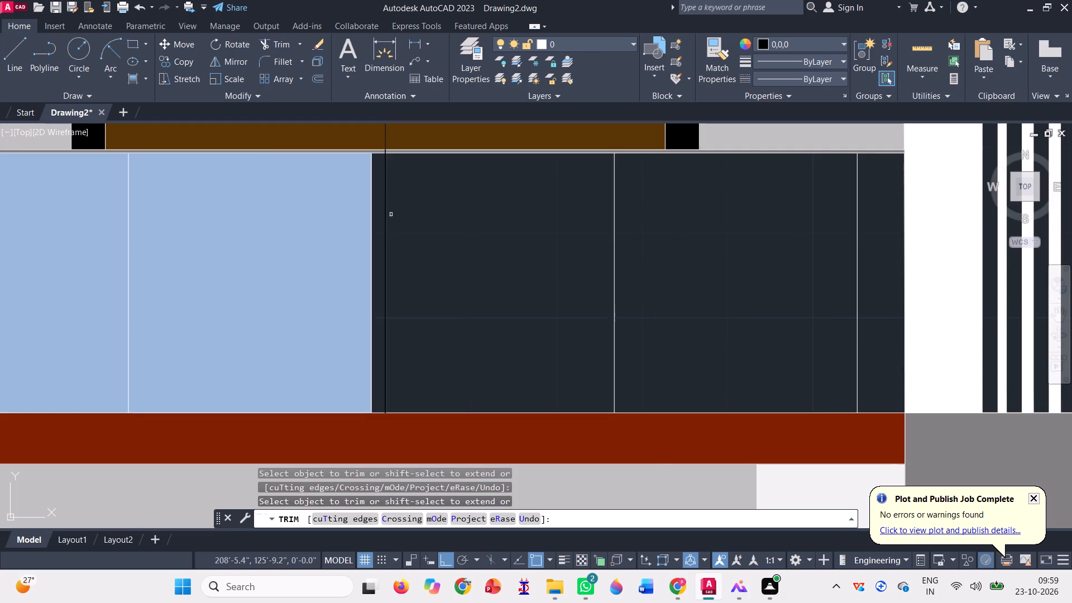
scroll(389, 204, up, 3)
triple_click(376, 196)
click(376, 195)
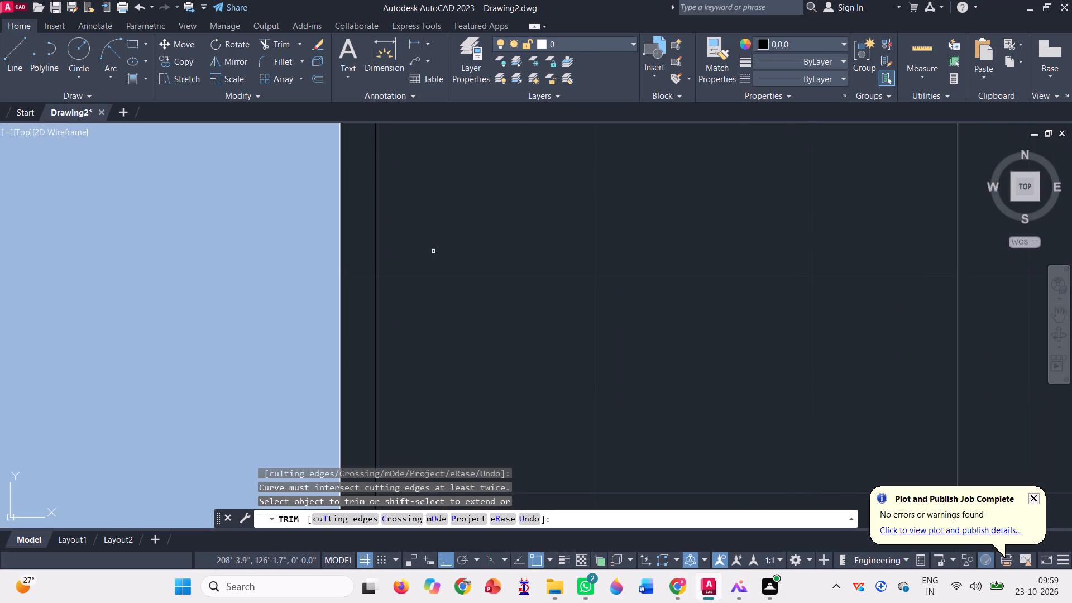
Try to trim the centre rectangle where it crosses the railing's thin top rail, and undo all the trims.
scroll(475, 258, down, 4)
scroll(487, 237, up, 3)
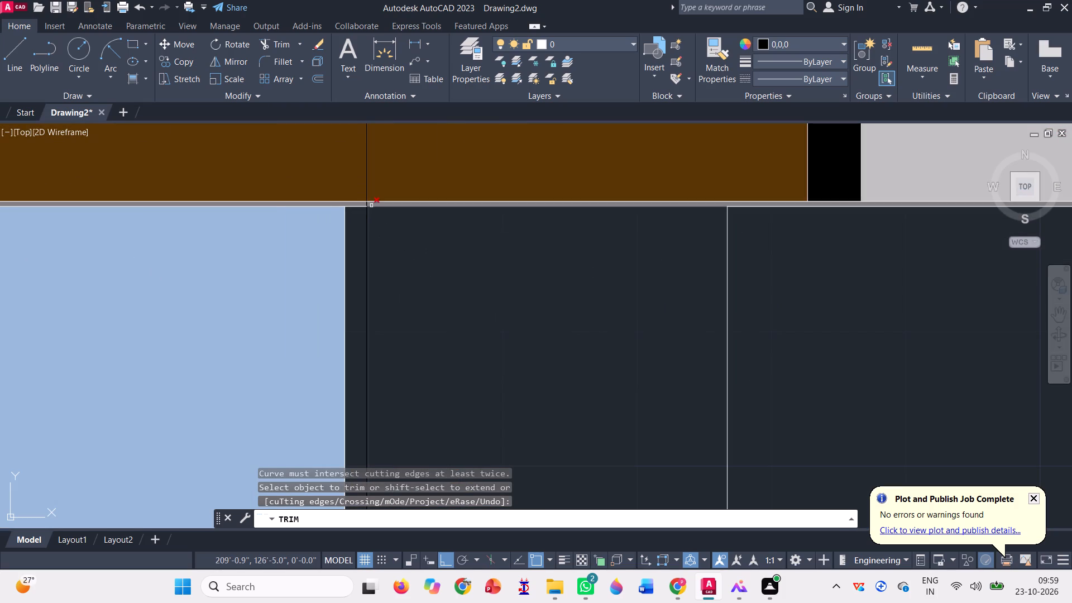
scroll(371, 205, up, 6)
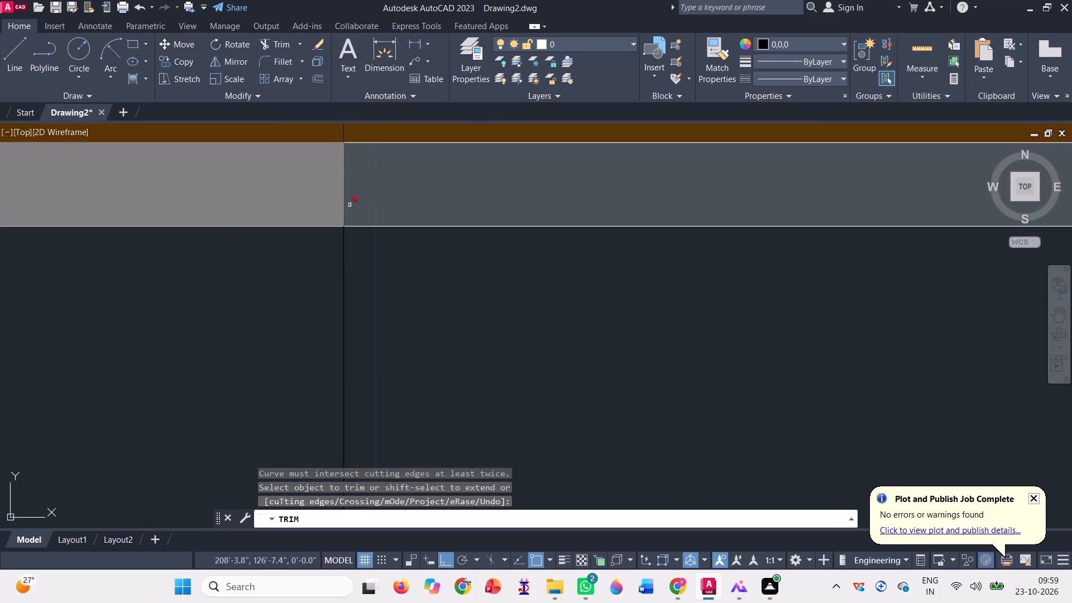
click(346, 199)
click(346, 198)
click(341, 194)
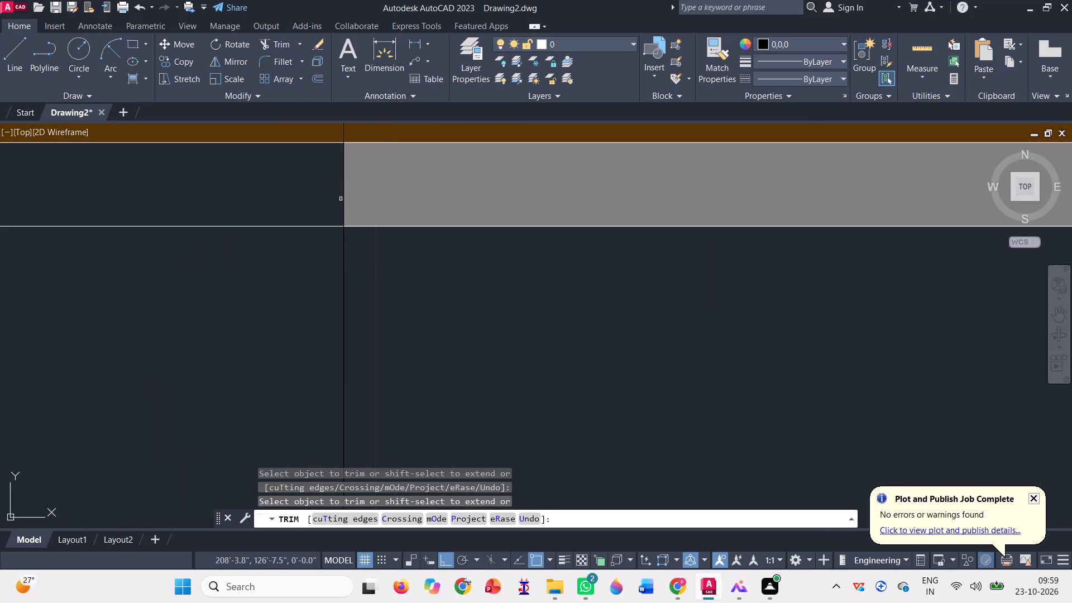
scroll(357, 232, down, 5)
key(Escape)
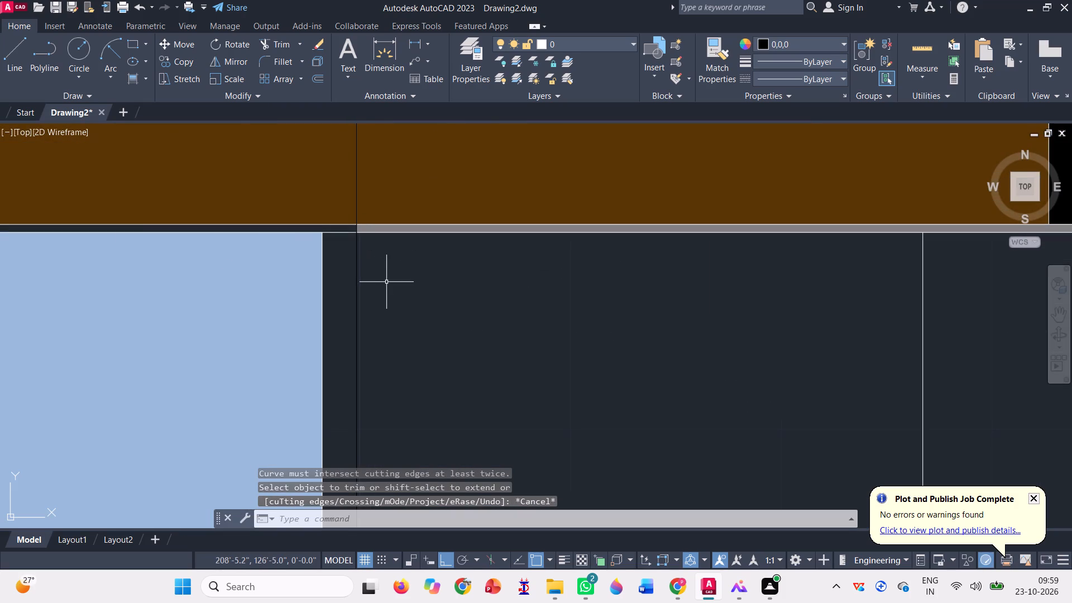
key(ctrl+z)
Delete the narrow centre rectangle that runs through the first-floor door and the balcony railing.
scroll(394, 291, down, 1)
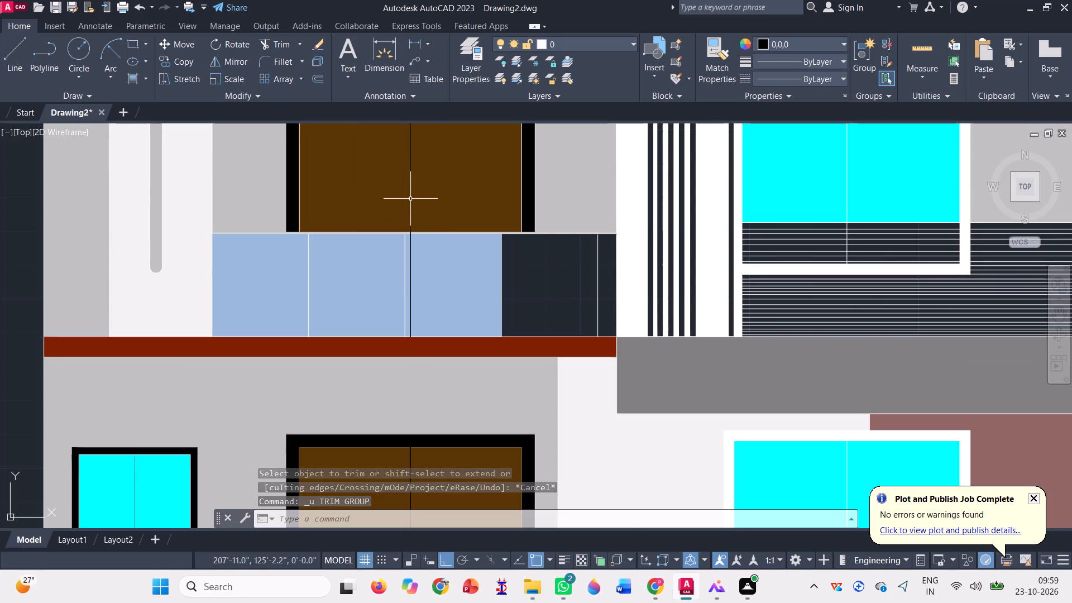
click(410, 199)
key(Delete)
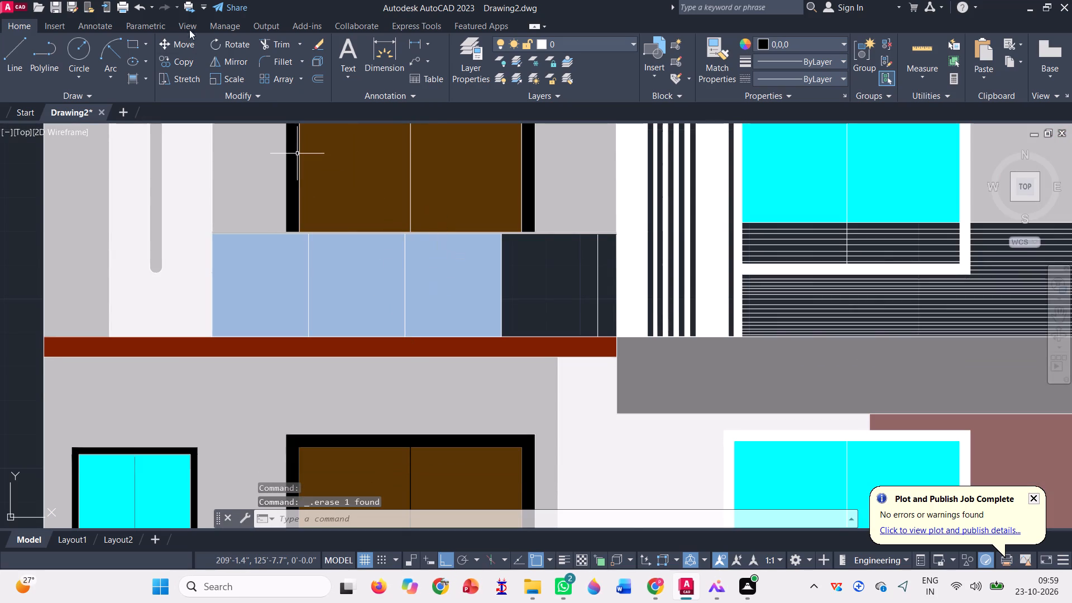
Fill the remaining wide railing panel and the narrow end panel with the 153,185,219 gradient.
click(132, 74)
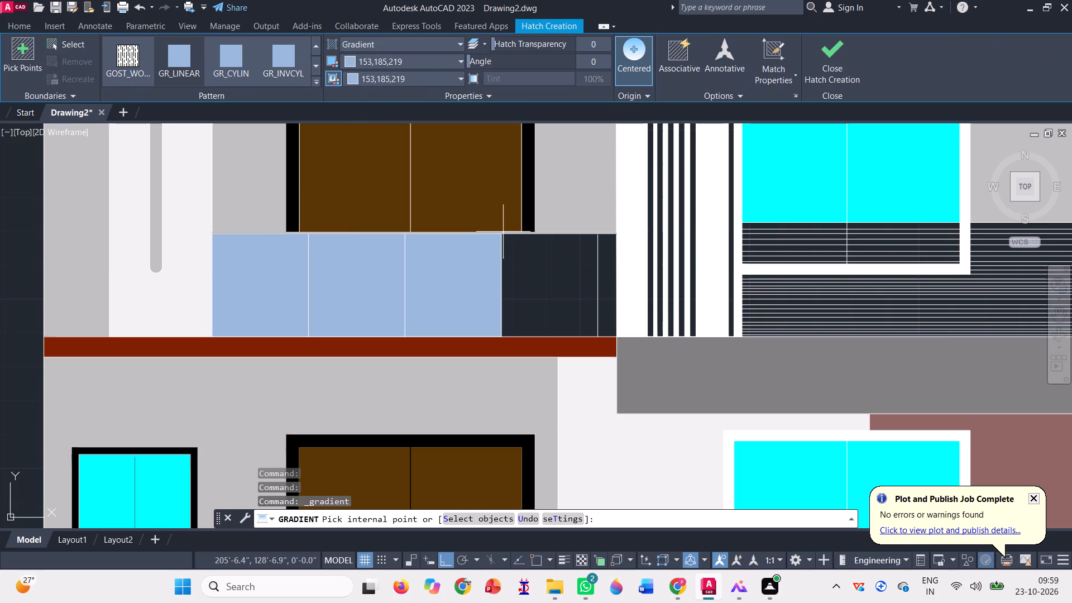
click(556, 285)
scroll(592, 273, up, 2)
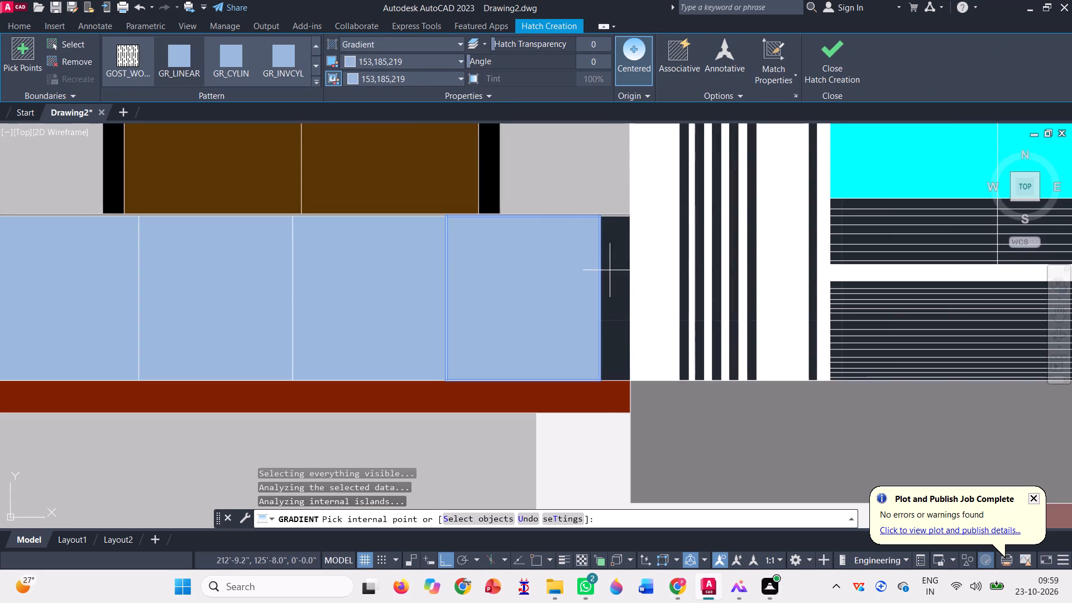
click(612, 276)
click(827, 59)
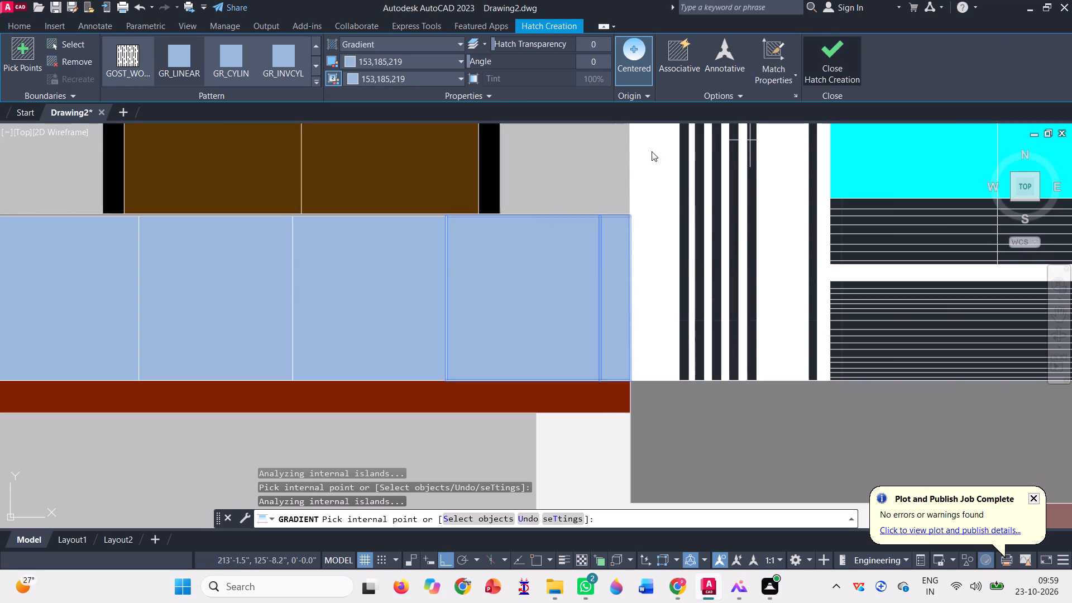
Draw a very narrow rectangle along the first-floor door's centre, from the inner frame's top midpoint to the door's bottom edge at the railing.
scroll(317, 432, down, 2)
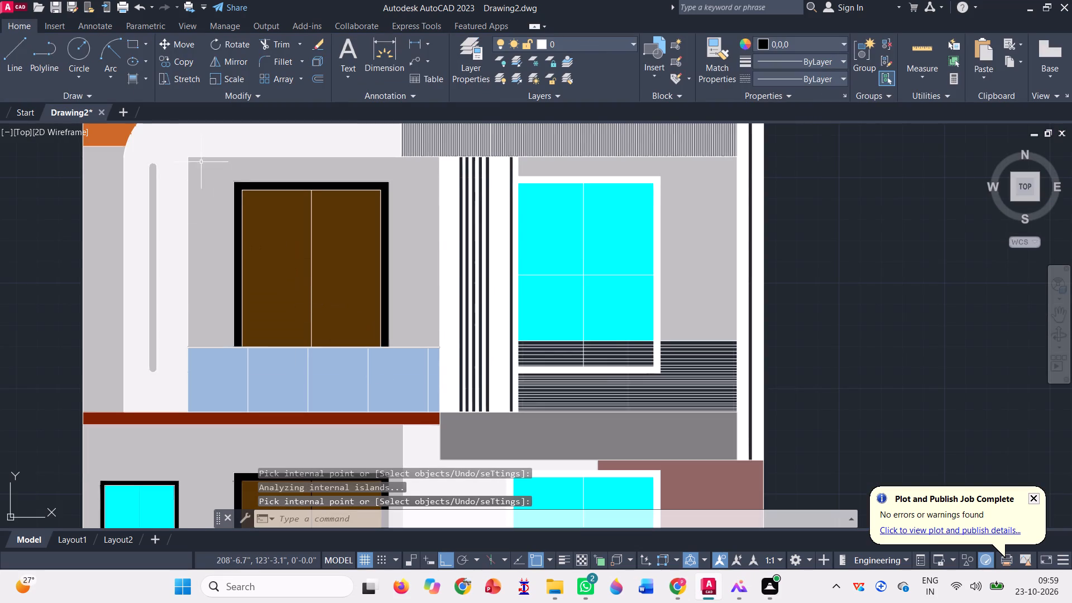
click(134, 41)
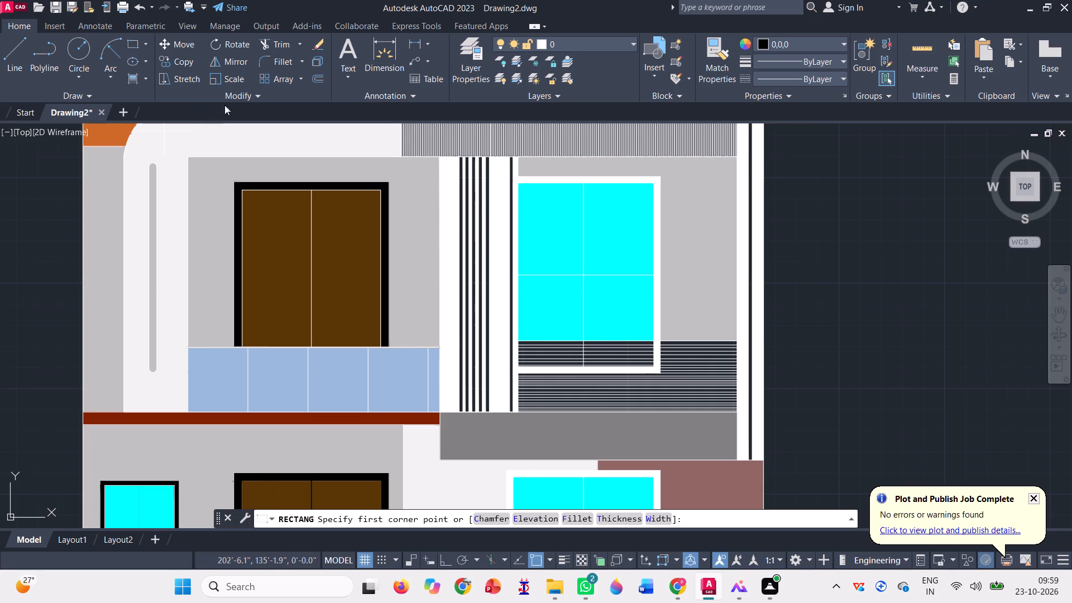
scroll(314, 189, up, 3)
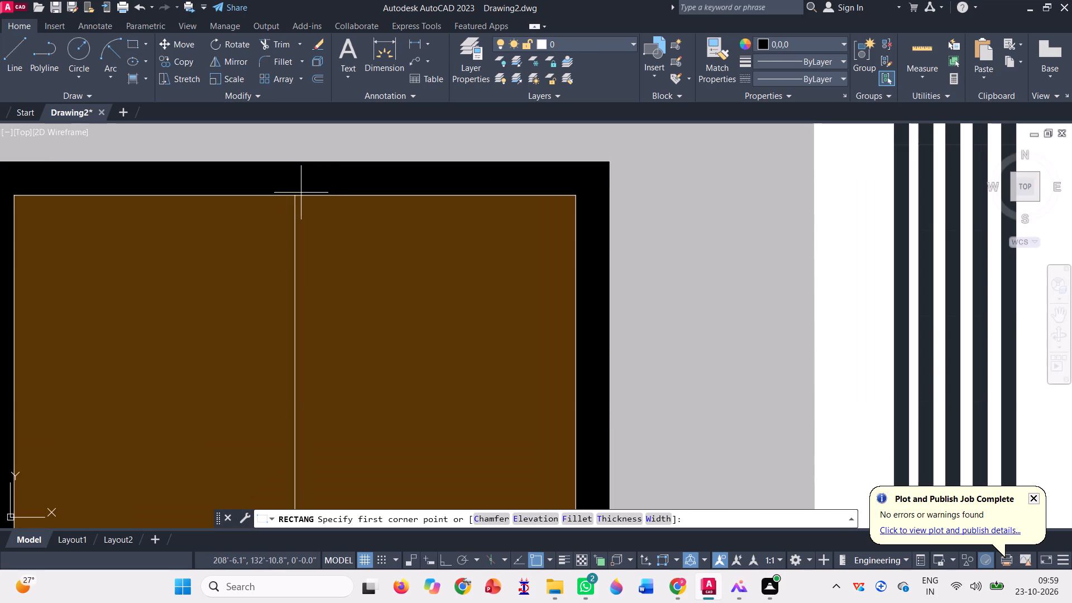
click(295, 193)
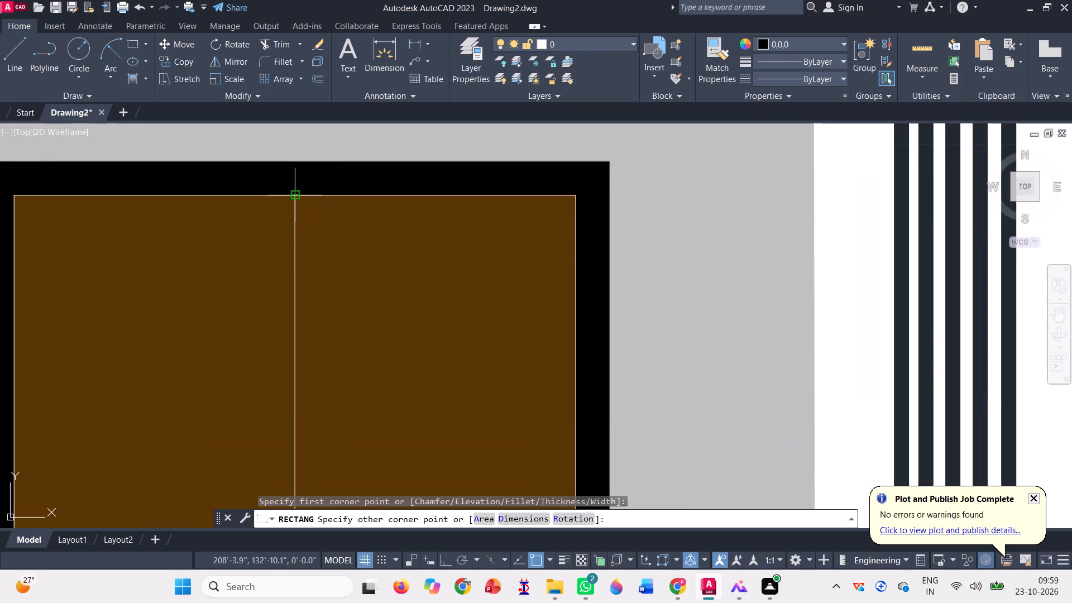
scroll(358, 195, down, 2)
scroll(342, 257, down, 2)
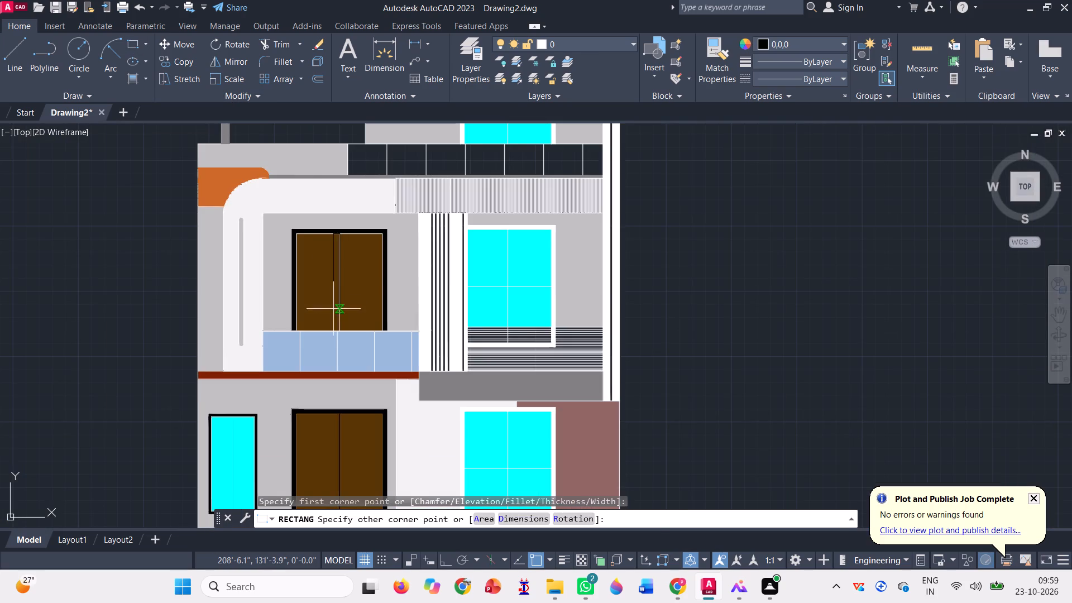
scroll(357, 338, up, 2)
scroll(290, 309, up, 2)
scroll(343, 339, up, 4)
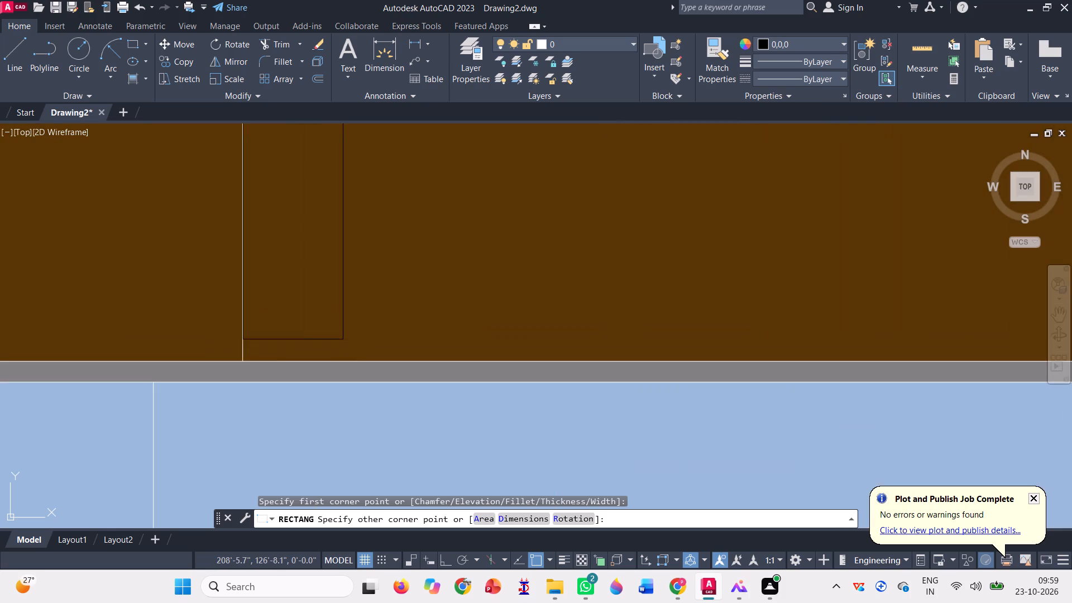
scroll(256, 370, up, 4)
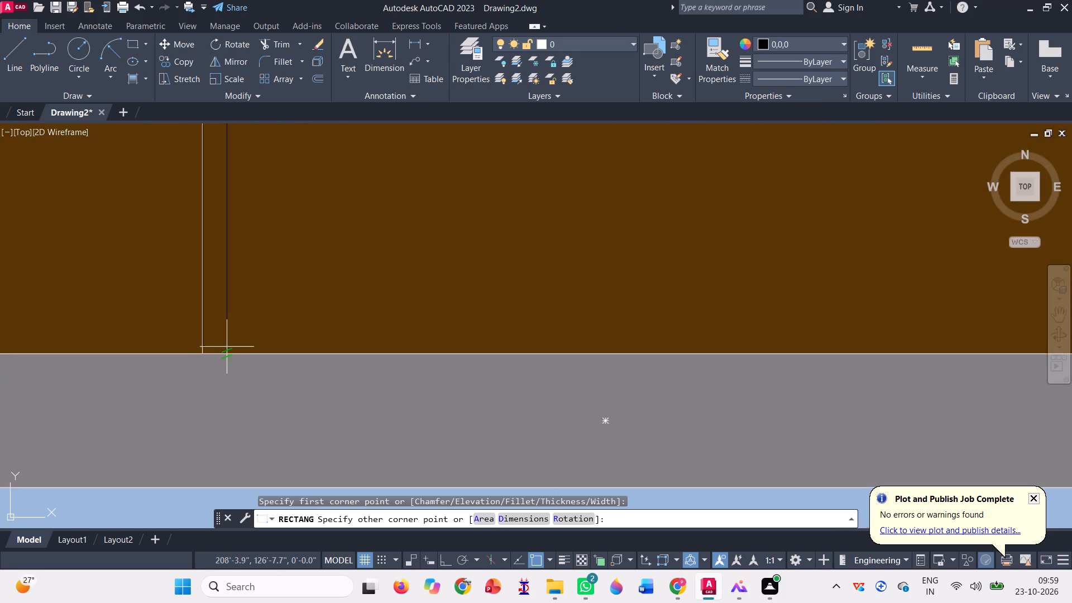
scroll(227, 347, up, 1)
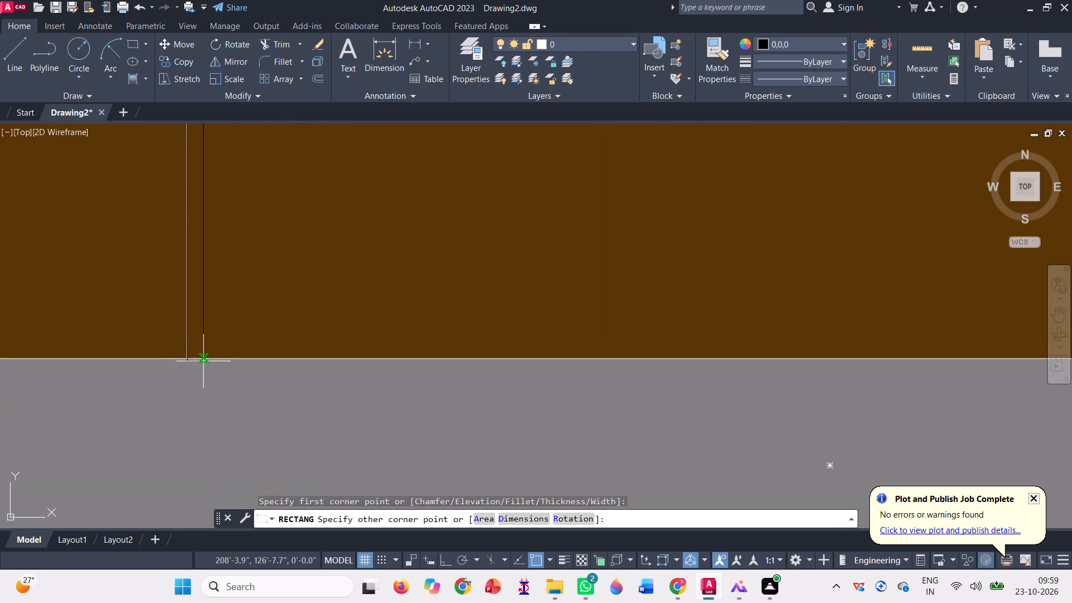
click(203, 358)
Examine the new centre rectangle along the first-floor door, its top end, and the overall elevation.
scroll(313, 376, down, 2)
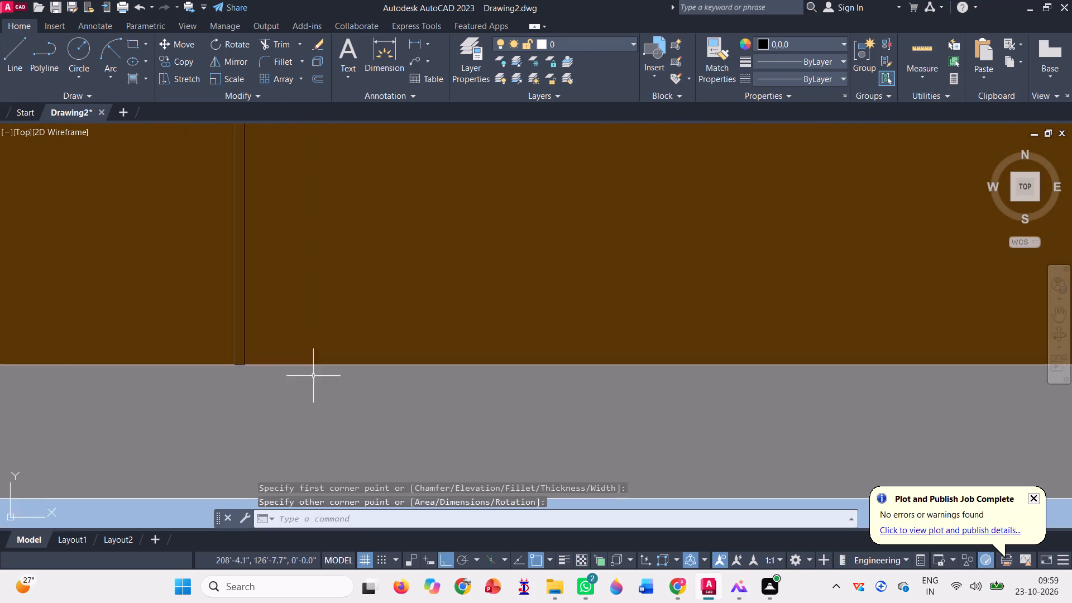
scroll(313, 376, down, 10)
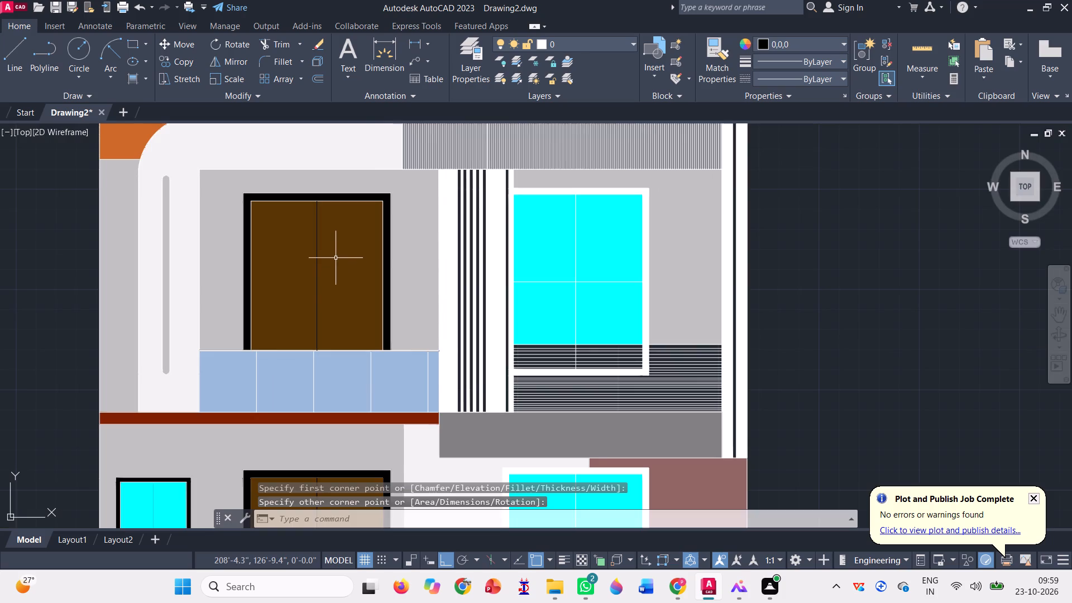
scroll(322, 254, up, 3)
scroll(322, 250, down, 3)
scroll(318, 190, up, 4)
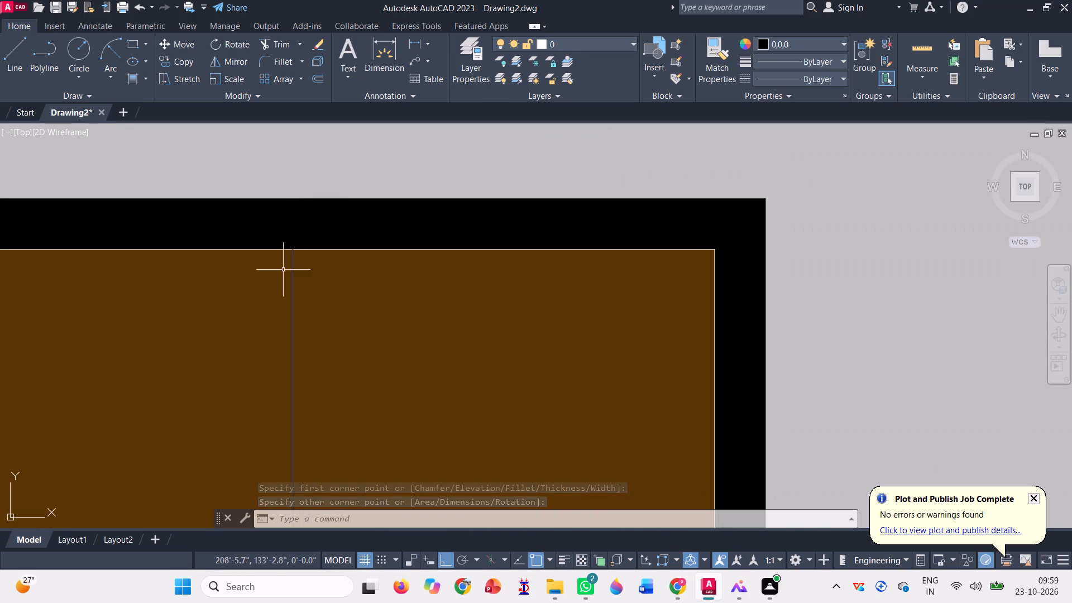
scroll(320, 257, down, 4)
scroll(369, 265, down, 2)
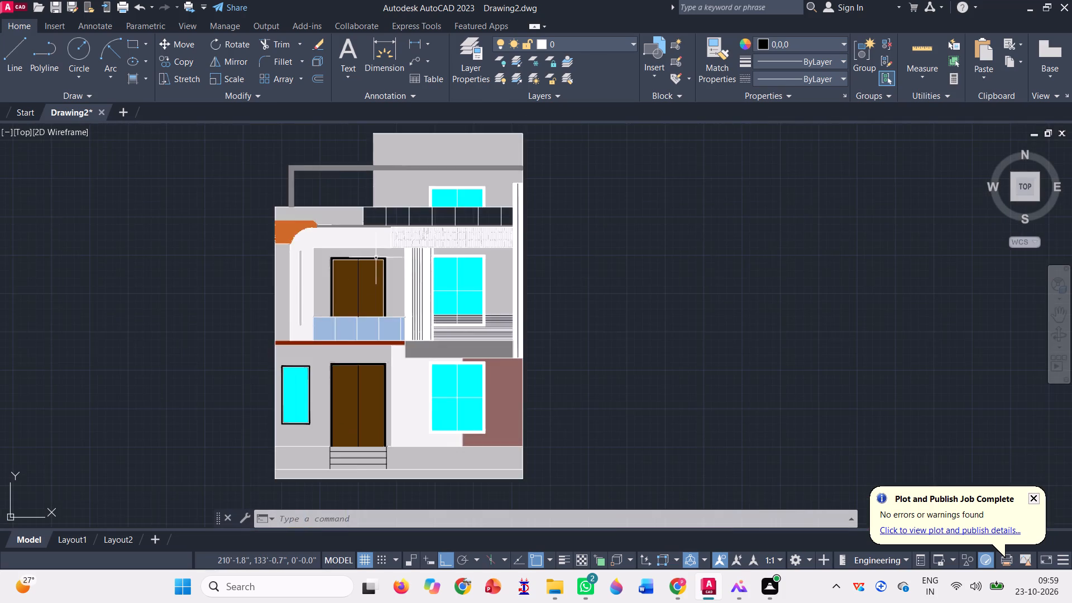
Fill all seven panels of the roof terrace railing with the 153,185,219 gradient.
scroll(394, 253, down, 1)
scroll(317, 179, up, 1)
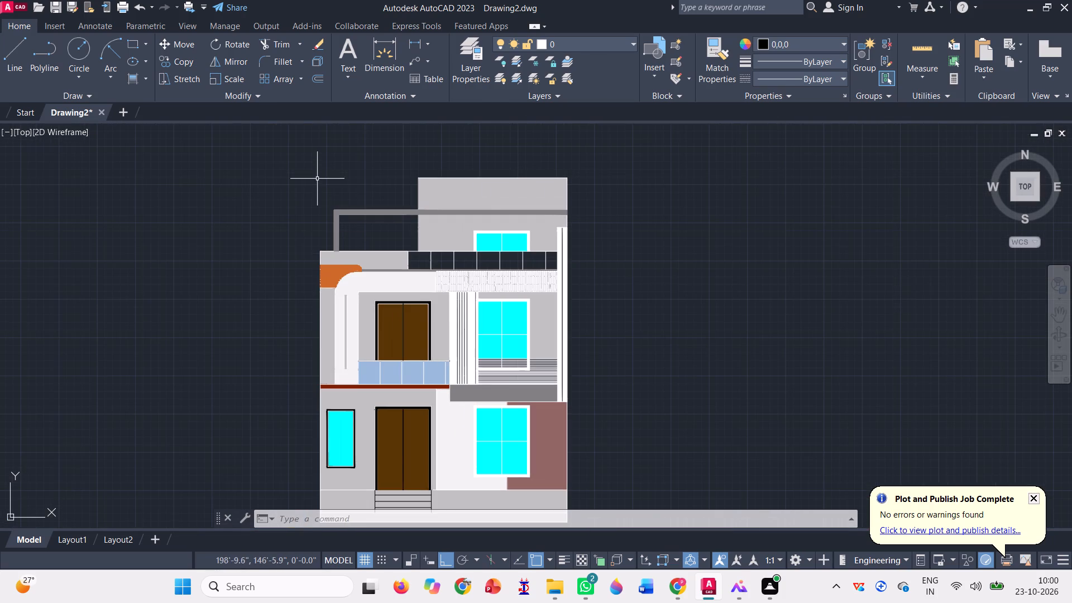
click(131, 74)
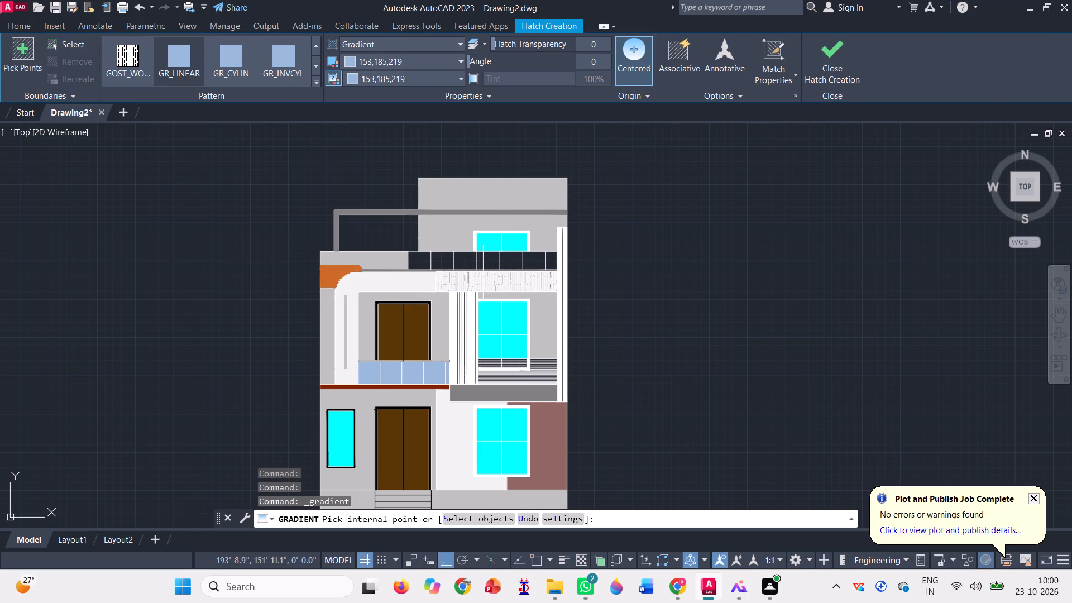
scroll(451, 267, up, 2)
click(374, 247)
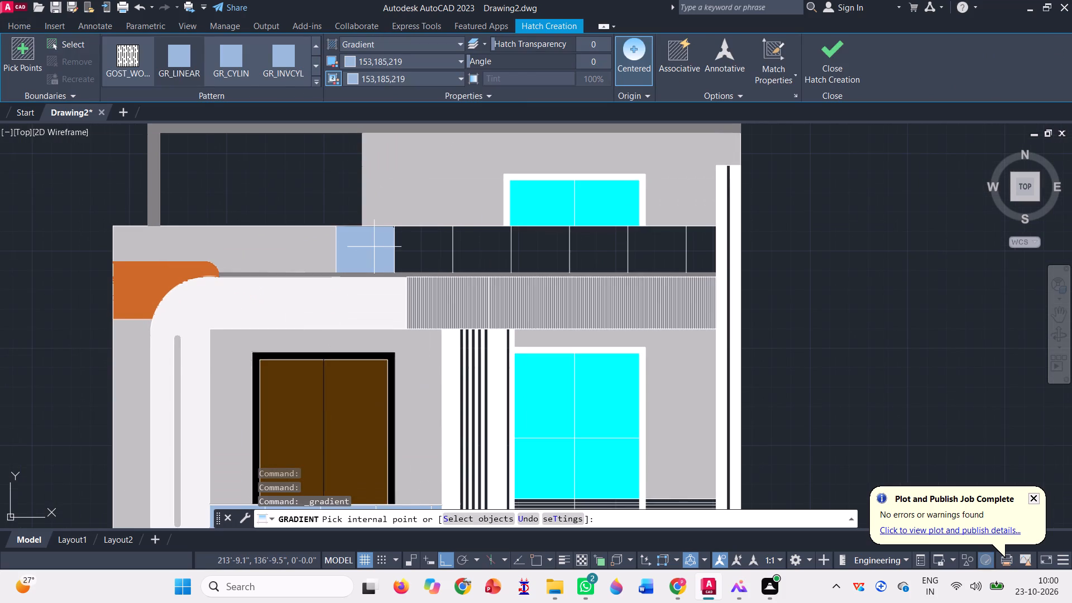
click(438, 247)
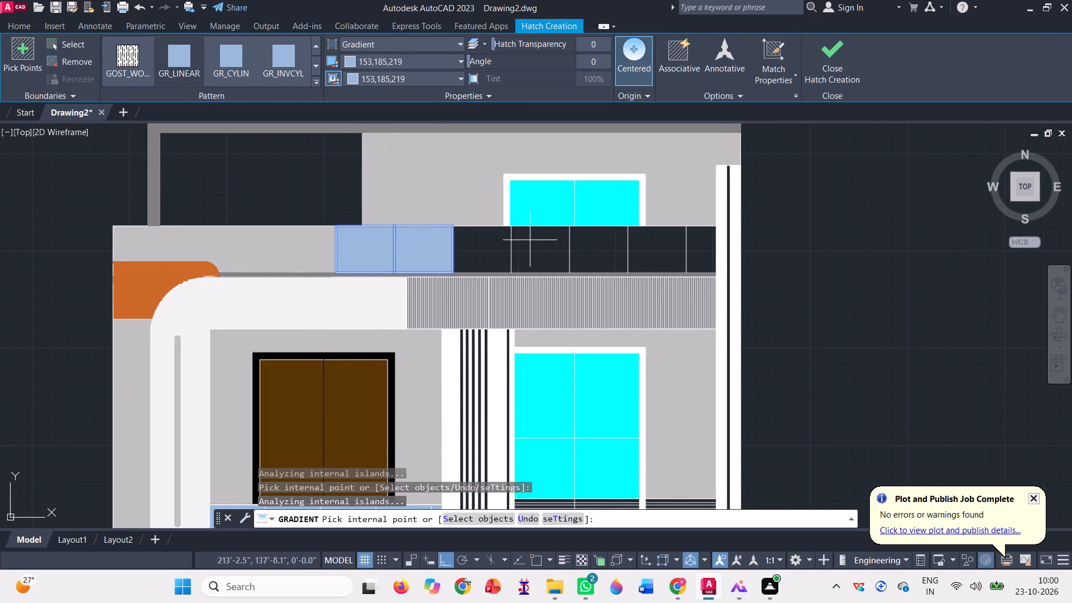
click(497, 245)
click(549, 248)
click(612, 247)
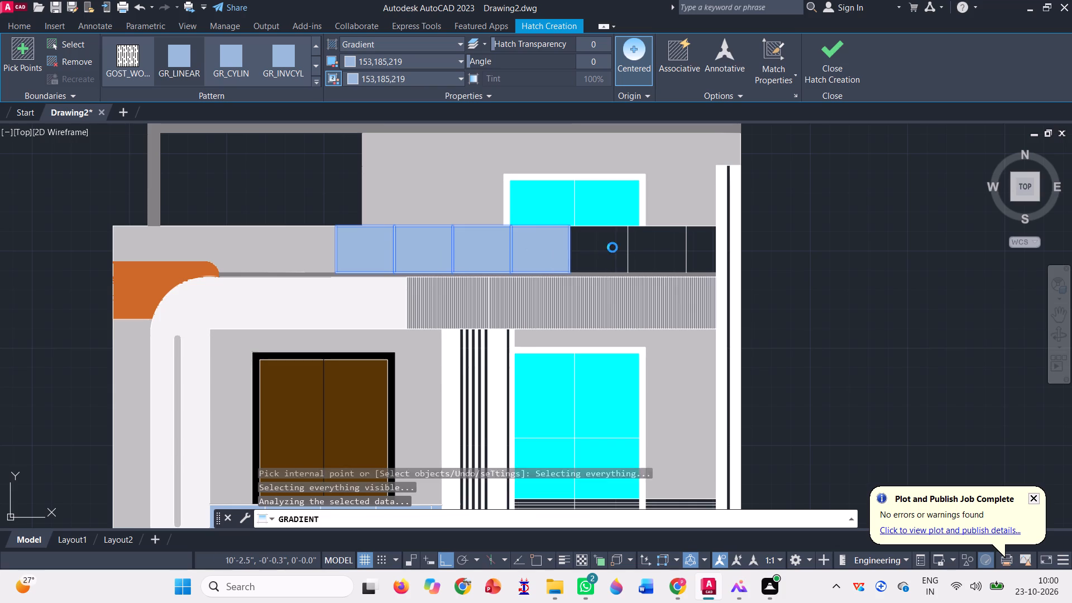
click(656, 240)
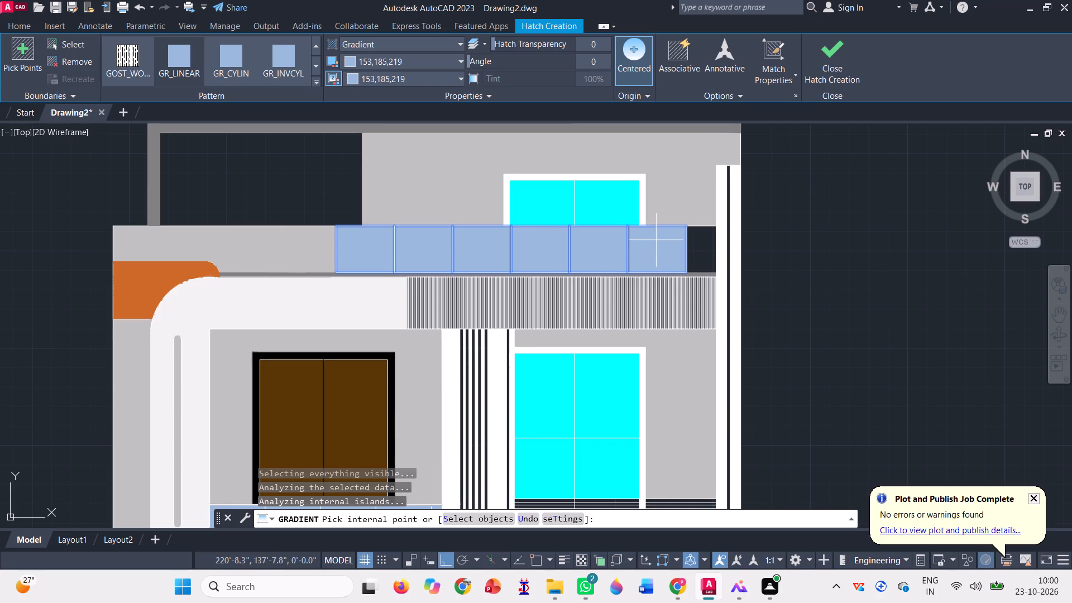
click(697, 250)
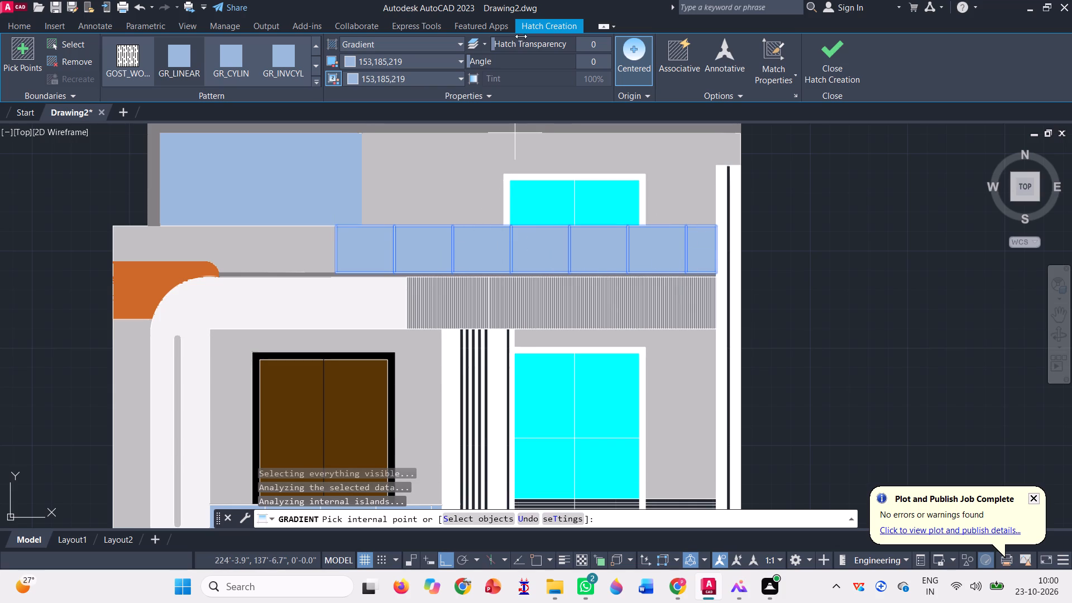
scroll(529, 36, down, 1)
scroll(482, 170, down, 1)
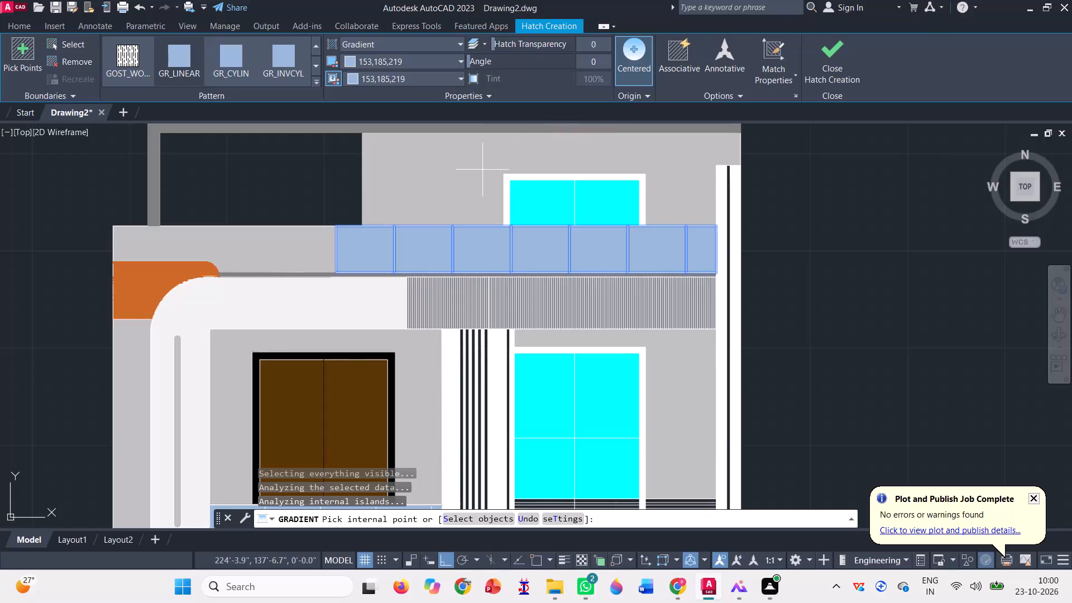
scroll(491, 160, down, 2)
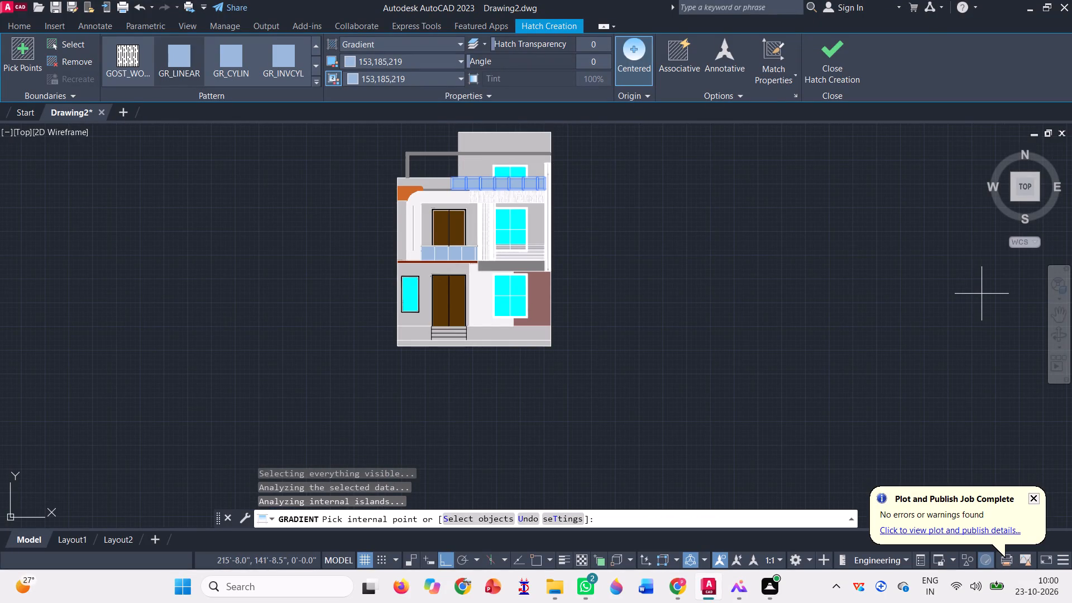
key(Escape)
Draw a very narrow black rectangle along the vertical centre of the white-framed ground-floor window, from the glass's bottom edge to its top edge.
click(1061, 309)
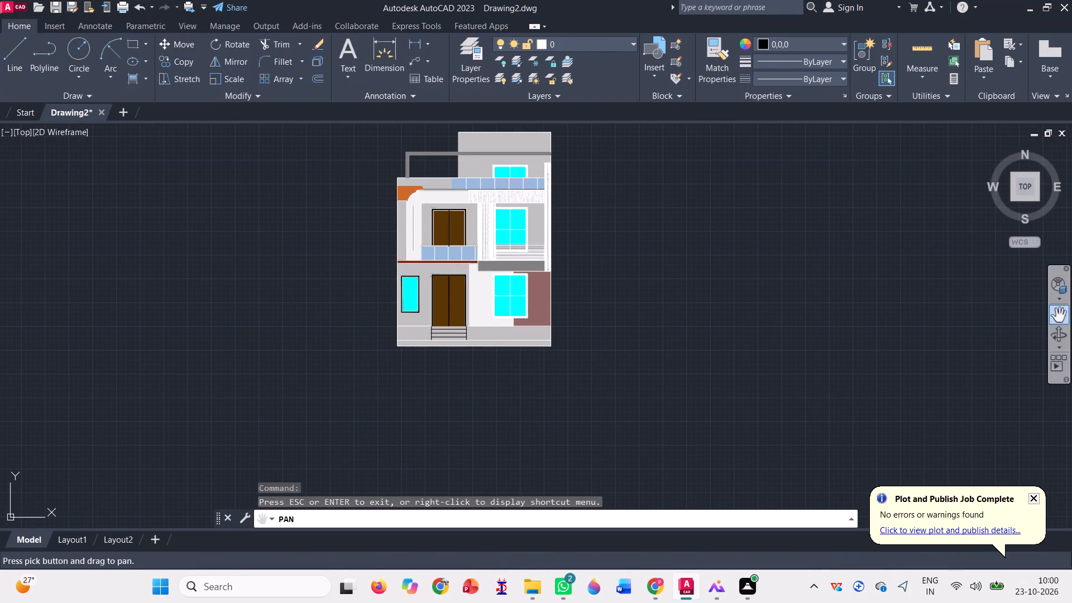
drag(601, 182, 595, 257)
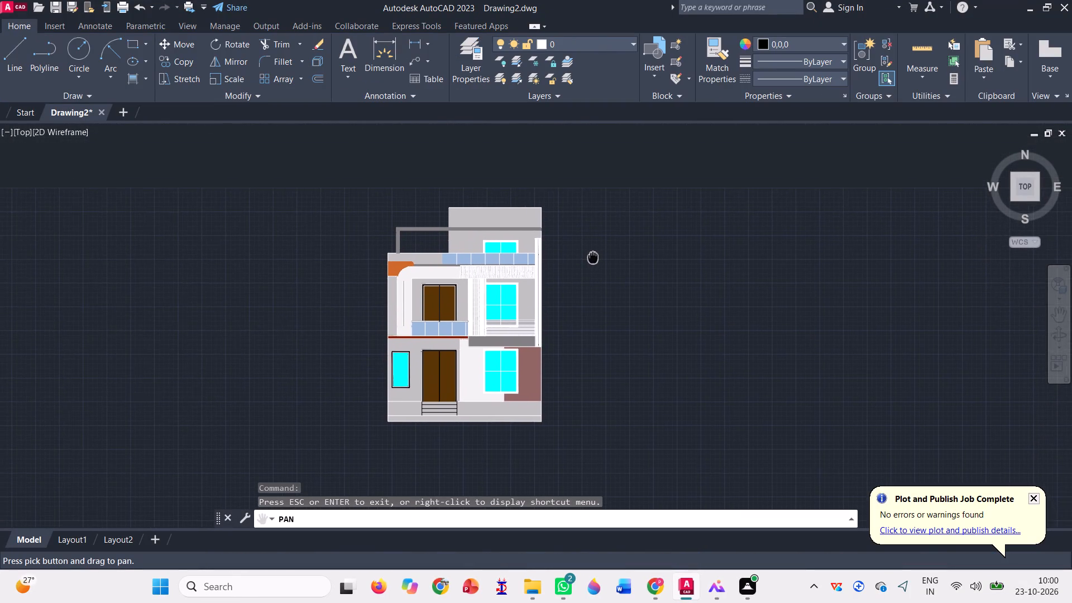
drag(595, 257, 612, 239)
key(Escape)
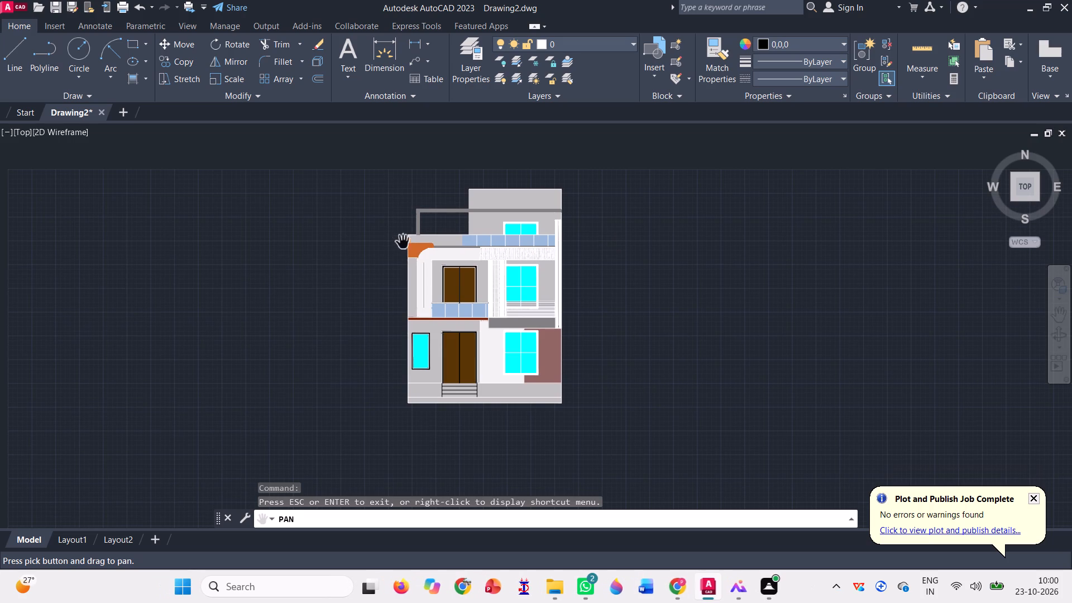
key(Escape)
scroll(415, 266, up, 1)
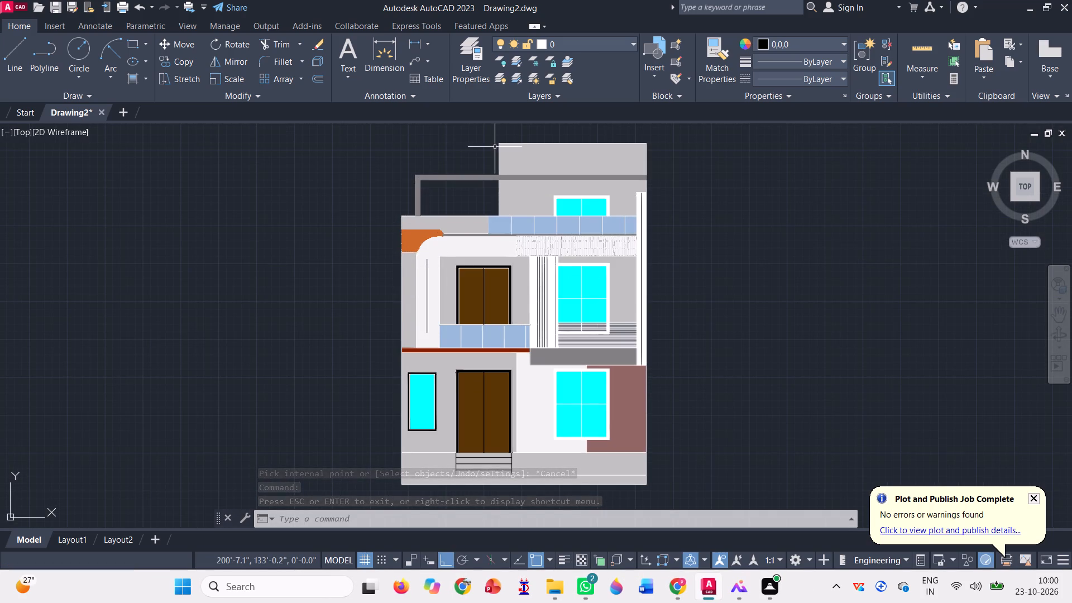
click(132, 45)
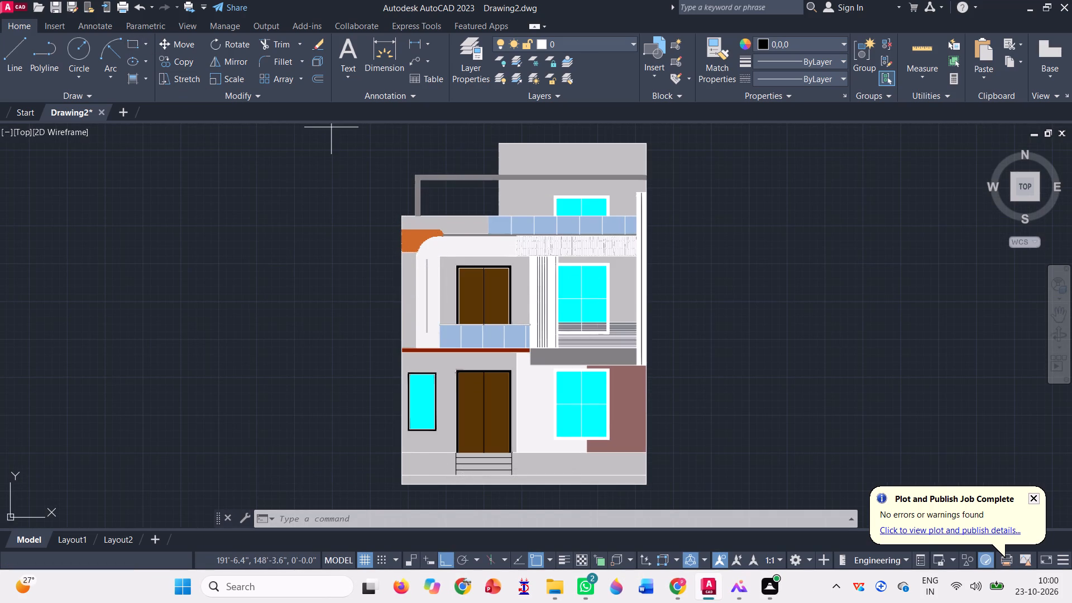
scroll(585, 422, up, 3)
scroll(560, 484, up, 3)
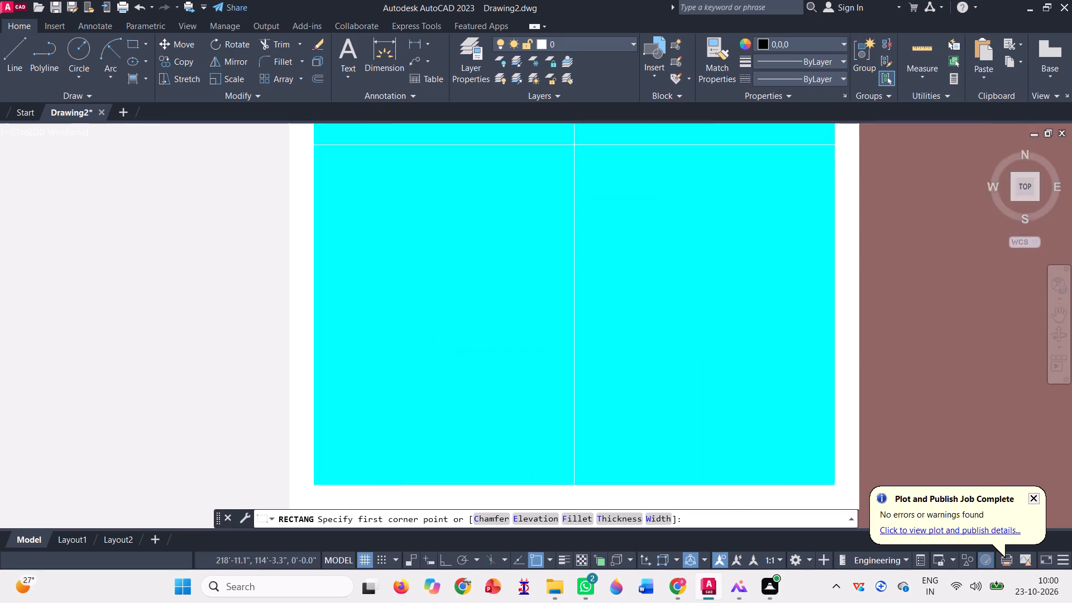
click(581, 485)
scroll(562, 467, down, 4)
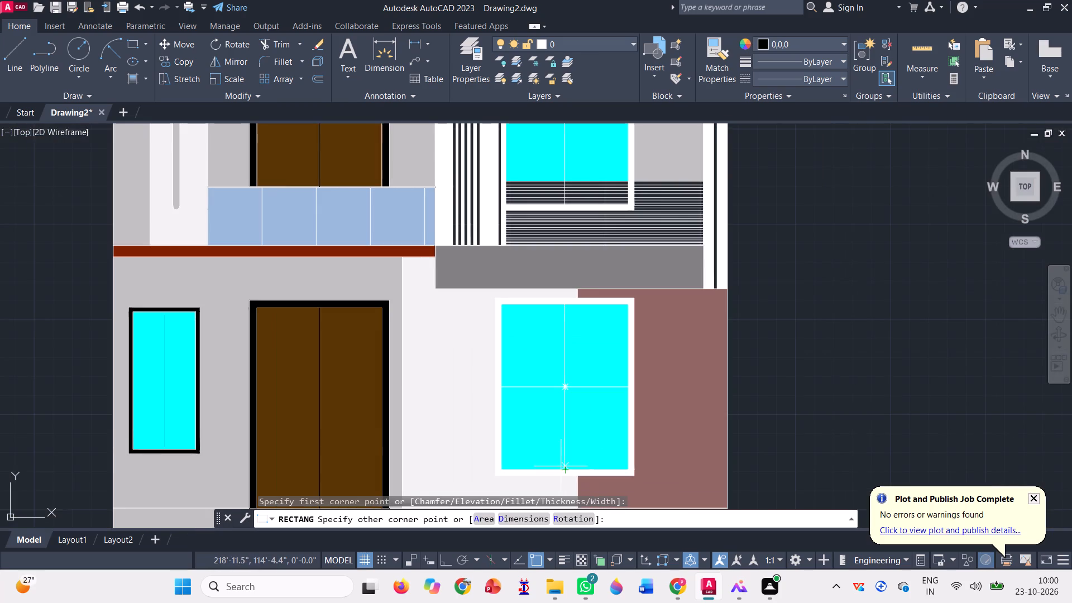
scroll(572, 293, up, 8)
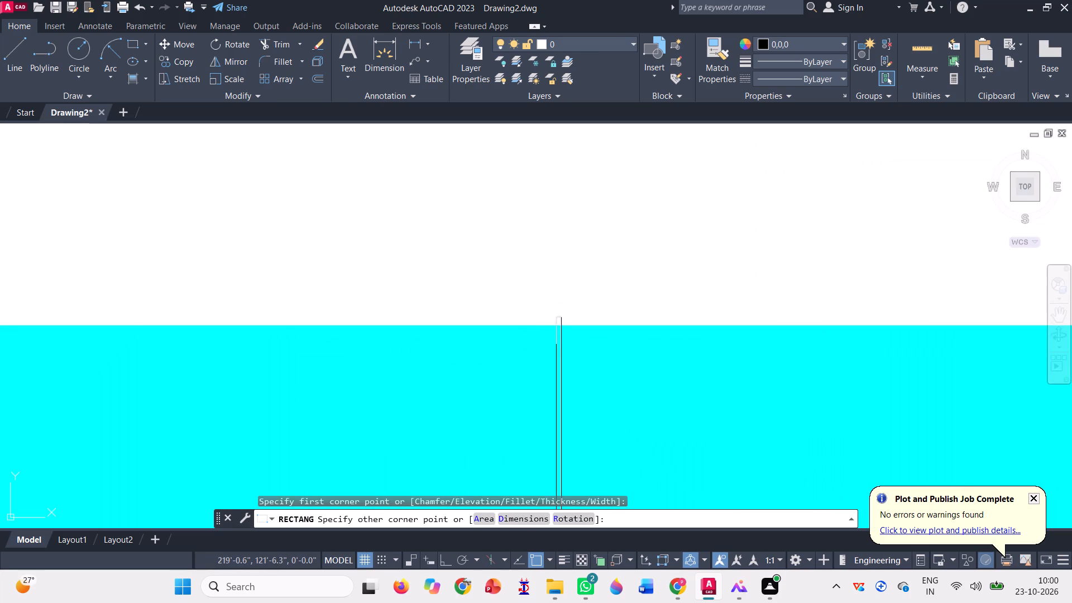
click(558, 325)
Draw a very narrow black rectangle along the horizontal centre line of the white-framed ground-floor window, spanning the full glass width.
scroll(519, 286, down, 10)
scroll(407, 409, up, 3)
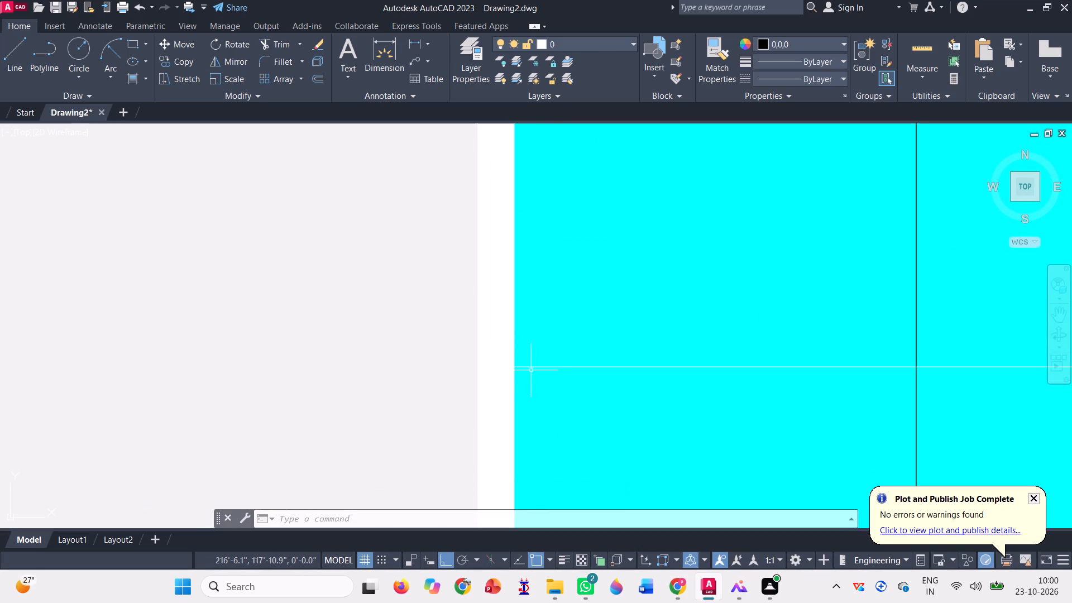
click(137, 40)
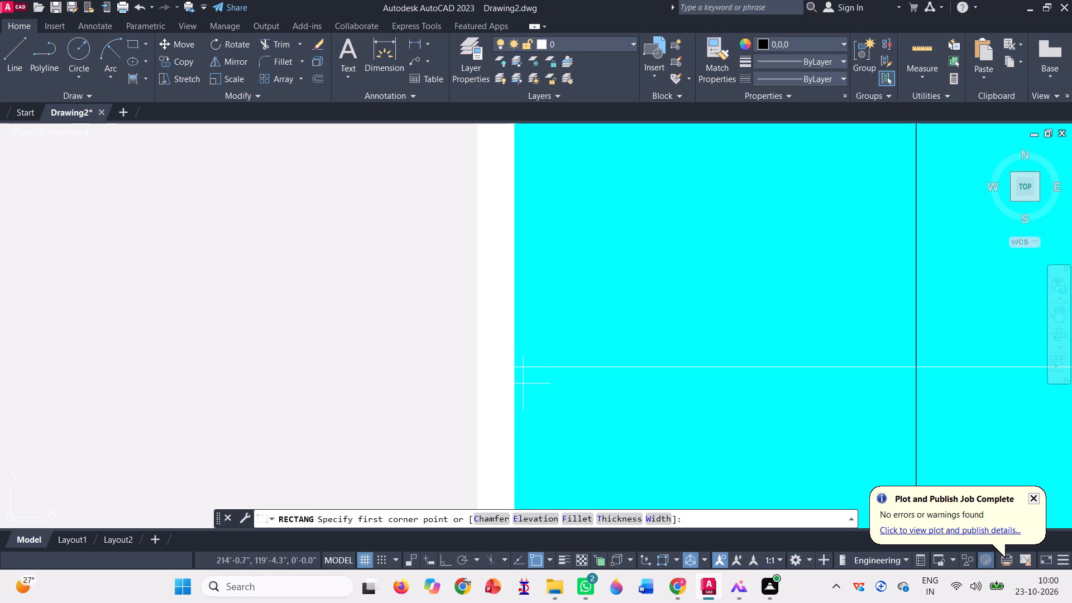
click(512, 368)
scroll(341, 403, down, 1)
scroll(437, 416, down, 2)
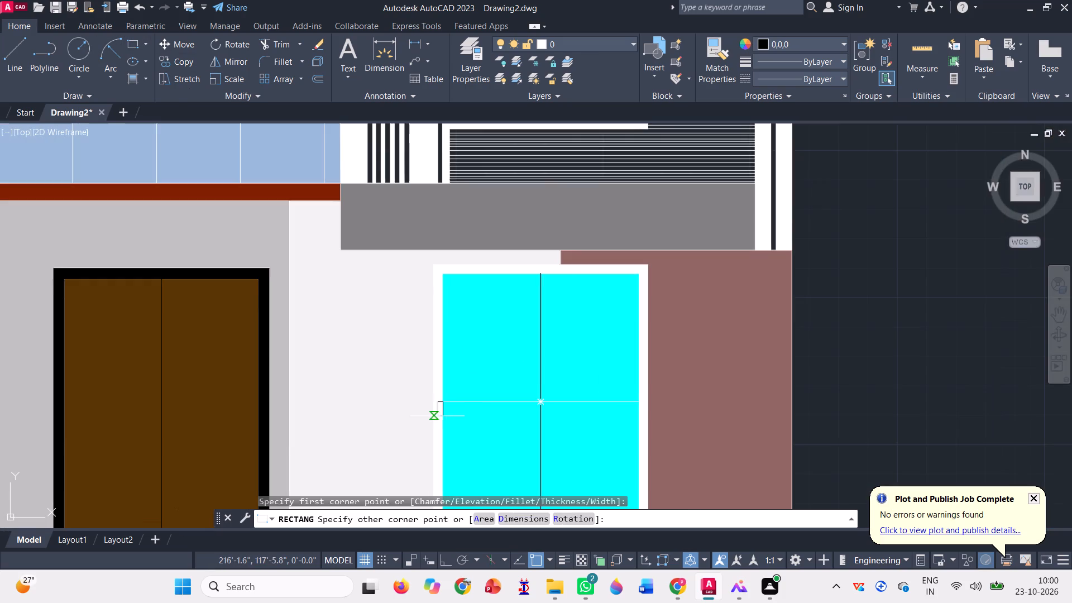
scroll(667, 407, up, 3)
scroll(554, 372, up, 3)
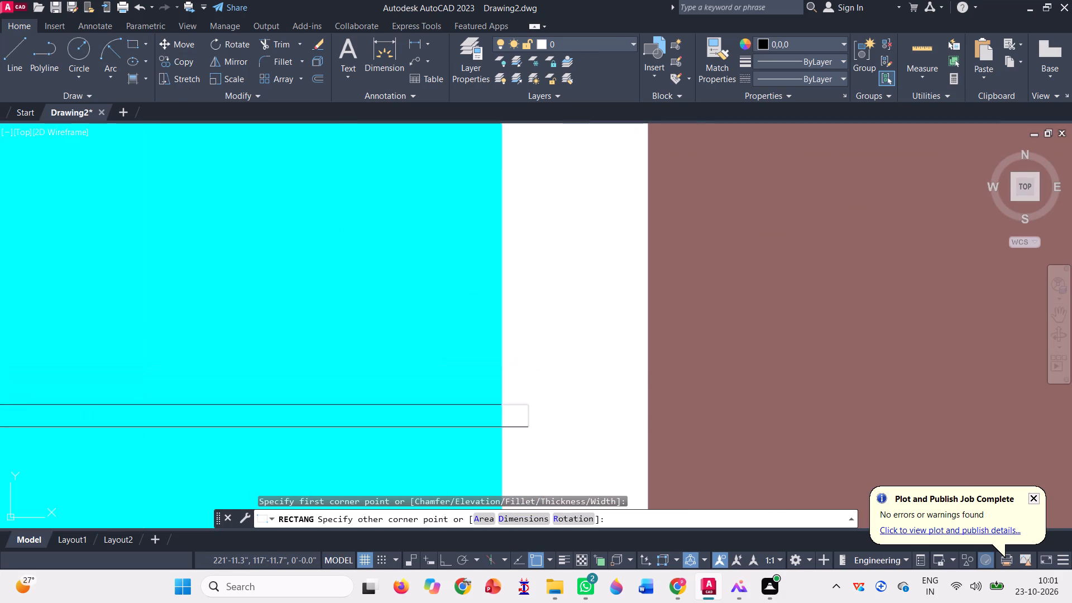
click(499, 427)
Draw a very narrow black rectangle down the first-floor window's vertical centre, from the glass's top edge to the start of the horizontal slats.
scroll(604, 423, down, 6)
scroll(657, 411, down, 2)
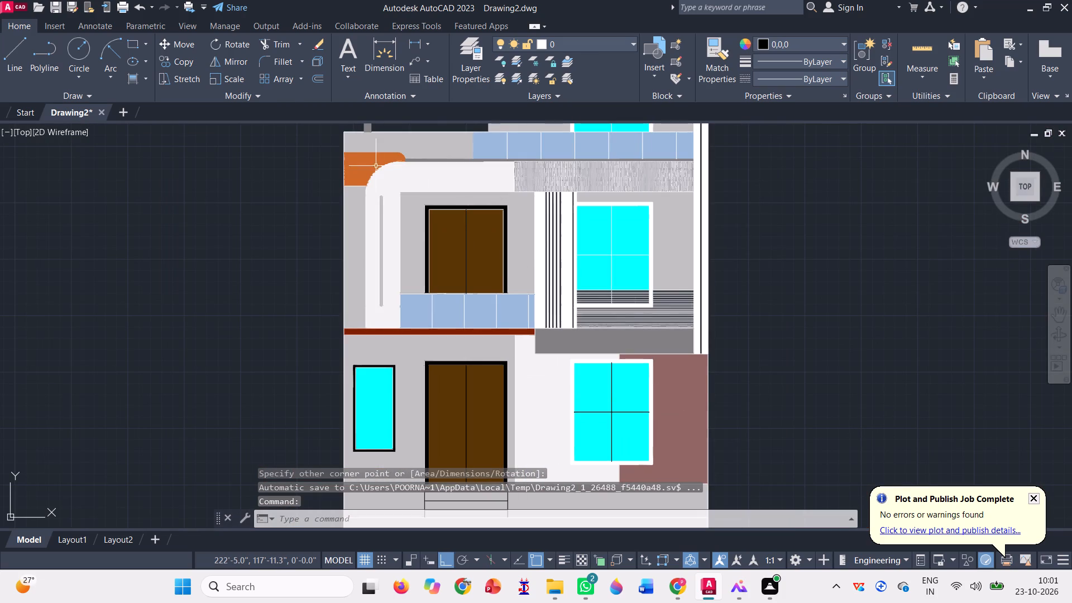
key(space)
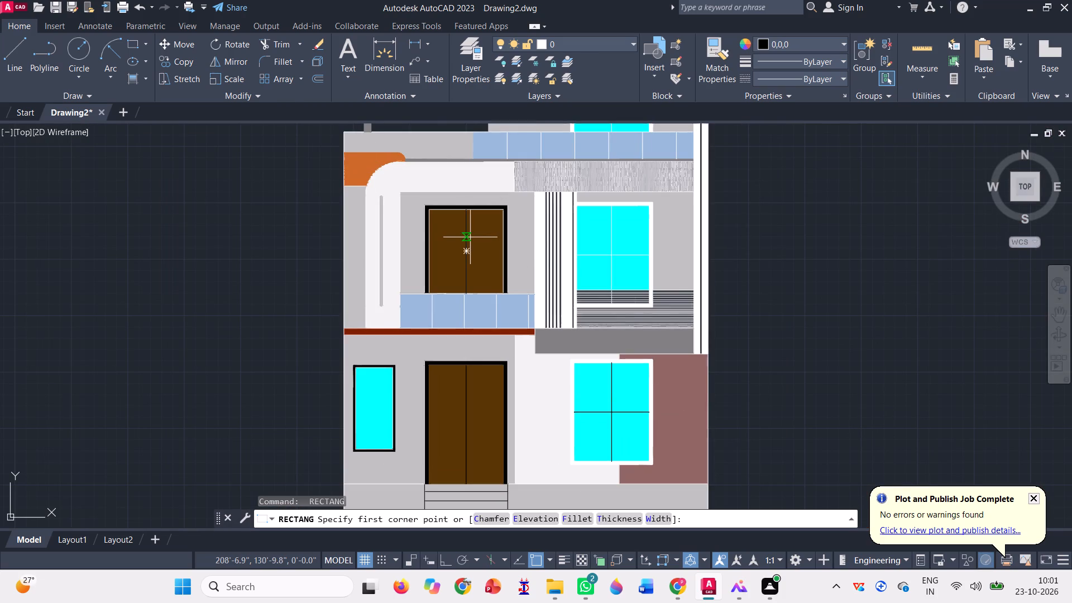
scroll(611, 204, up, 3)
click(609, 207)
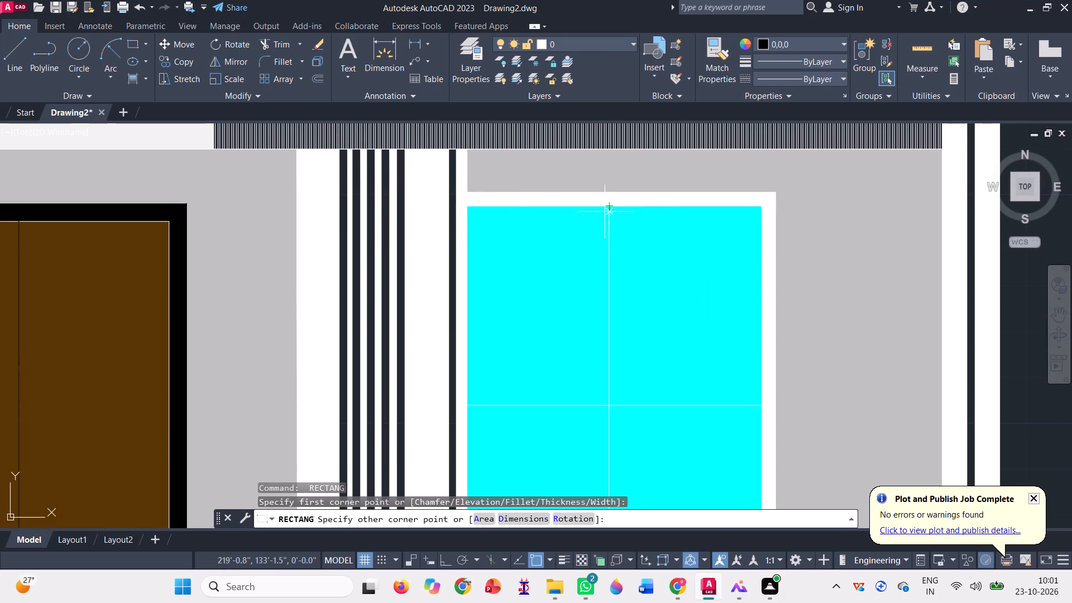
scroll(612, 218, down, 3)
scroll(619, 295, up, 5)
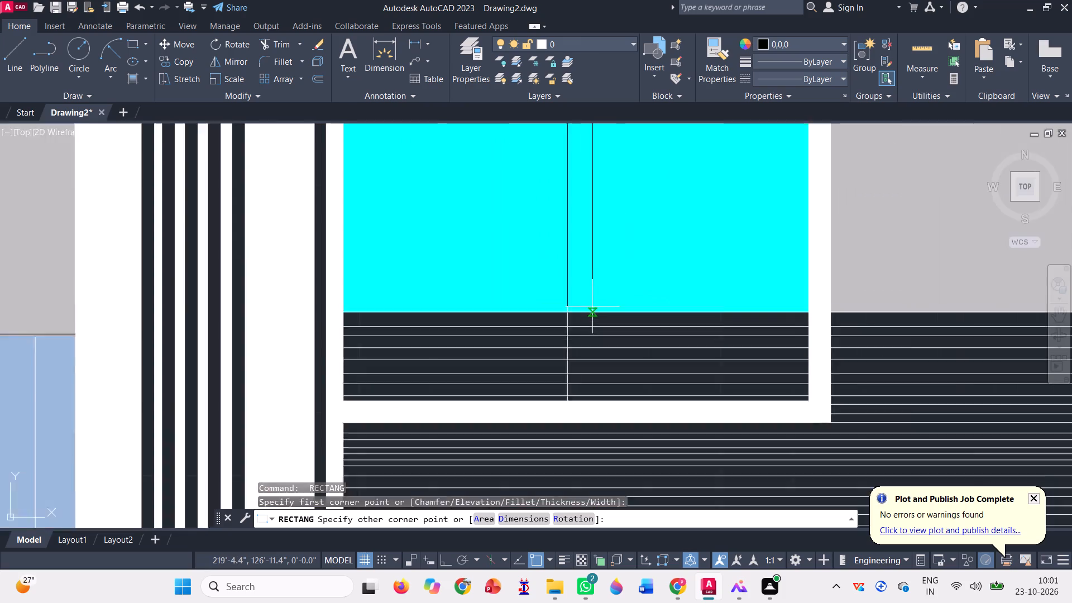
scroll(592, 307, up, 1)
click(522, 318)
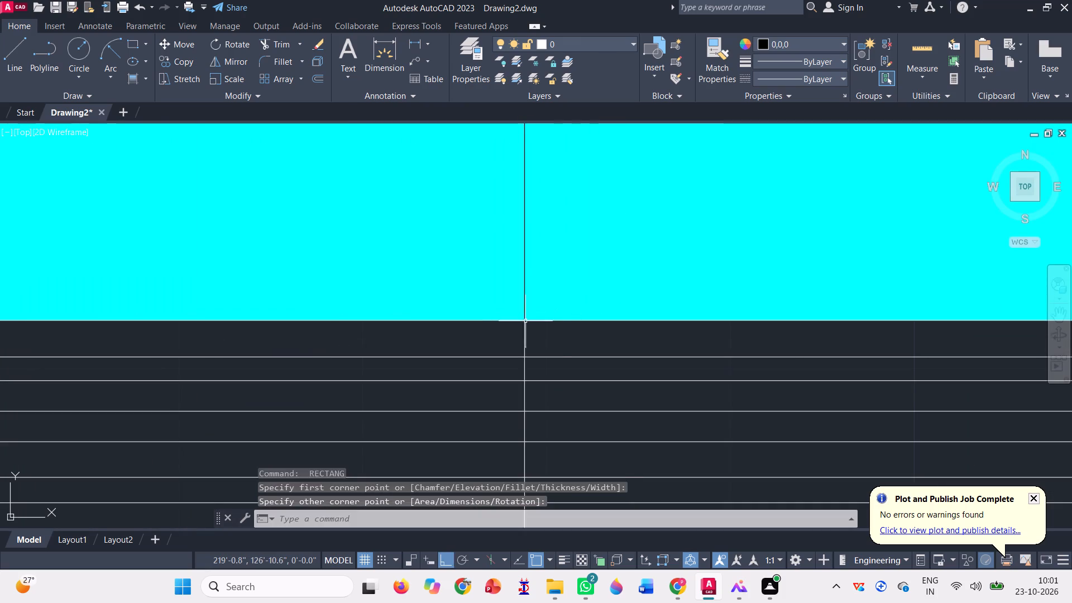
Draw a very narrow black rectangle along the first-floor window's horizontal centre line, spanning the full glass width.
scroll(563, 342, down, 6)
scroll(527, 312, up, 3)
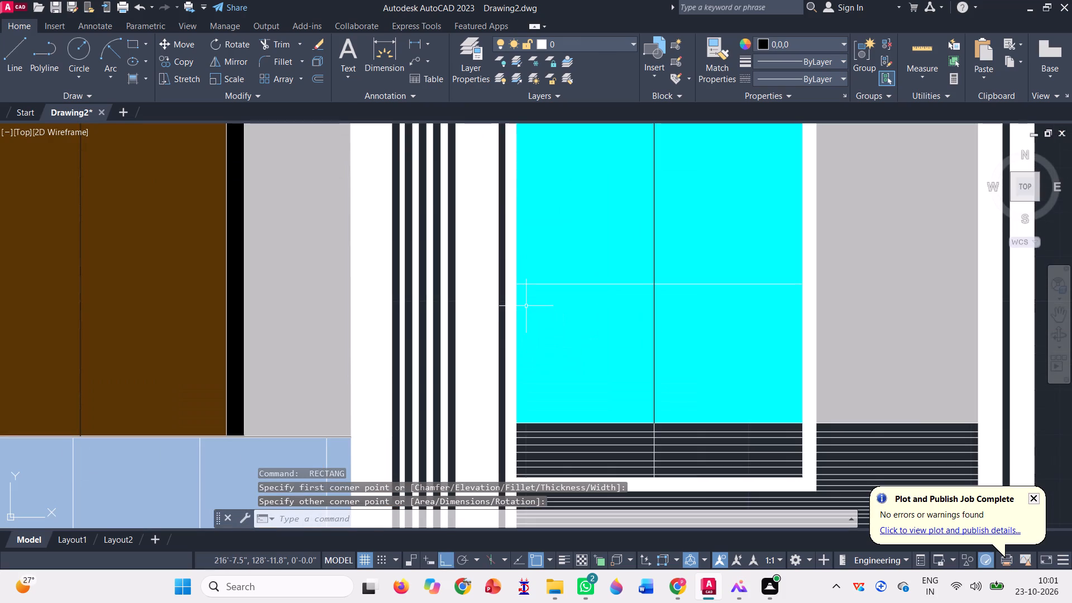
key(space)
scroll(526, 308, up, 3)
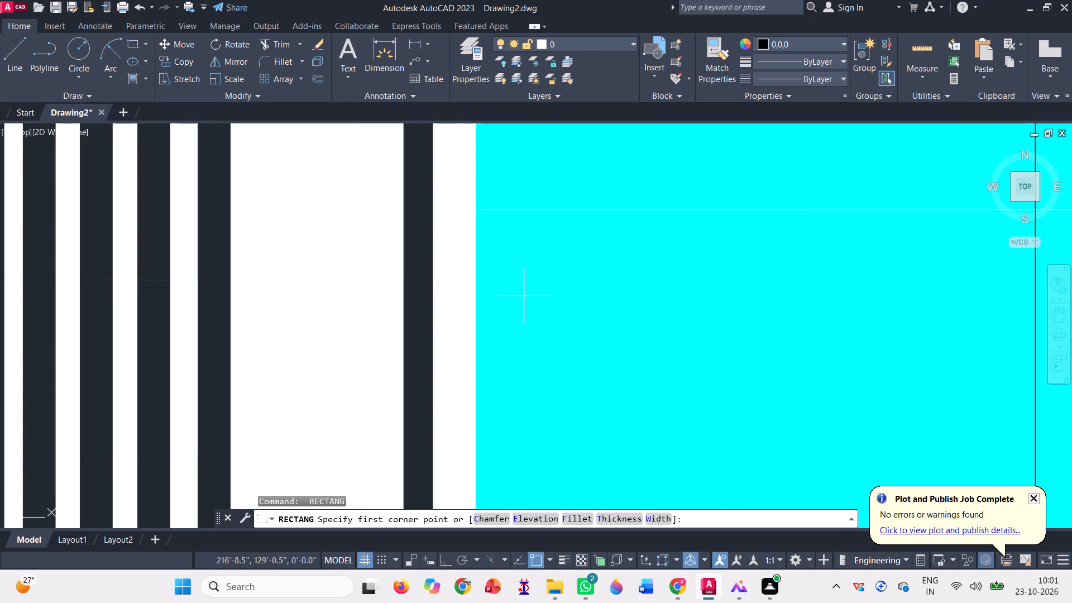
click(472, 211)
scroll(456, 253, down, 2)
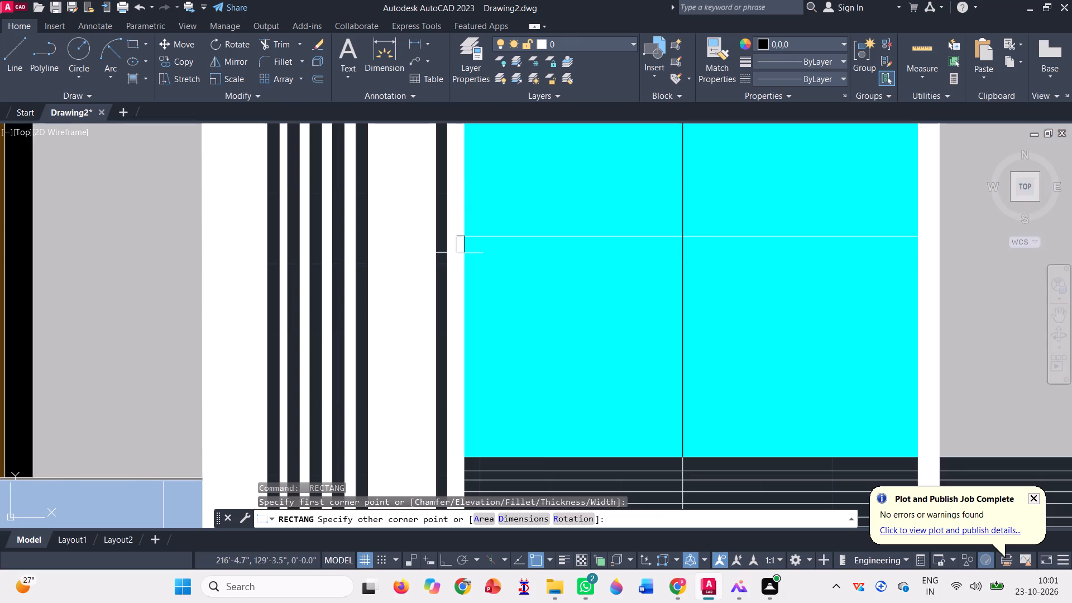
scroll(734, 255, down, 2)
scroll(813, 243, up, 3)
scroll(767, 255, up, 2)
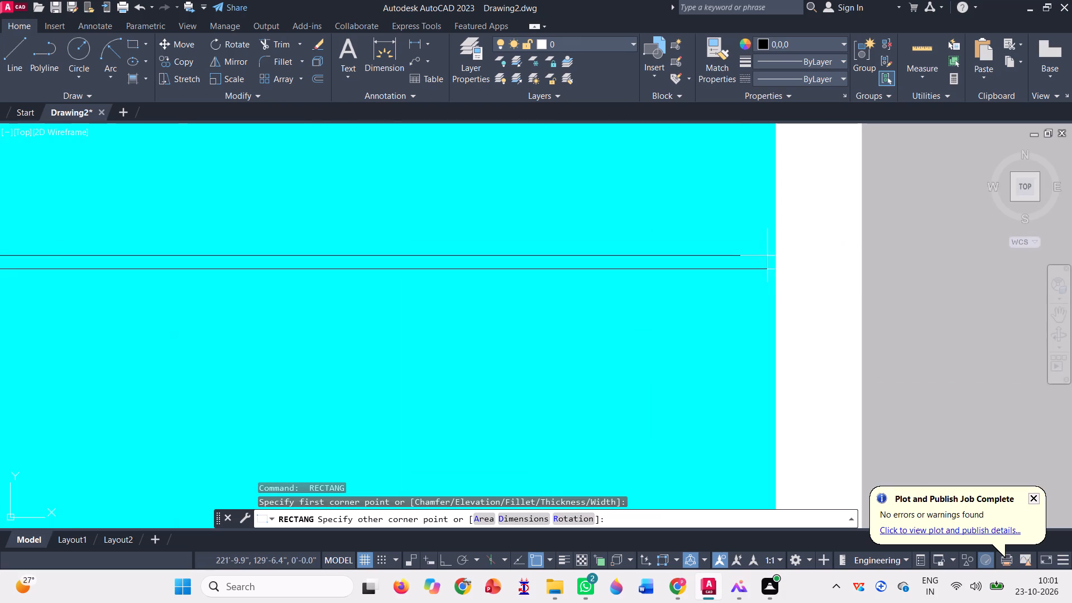
click(780, 266)
scroll(735, 295, down, 7)
scroll(700, 259, down, 2)
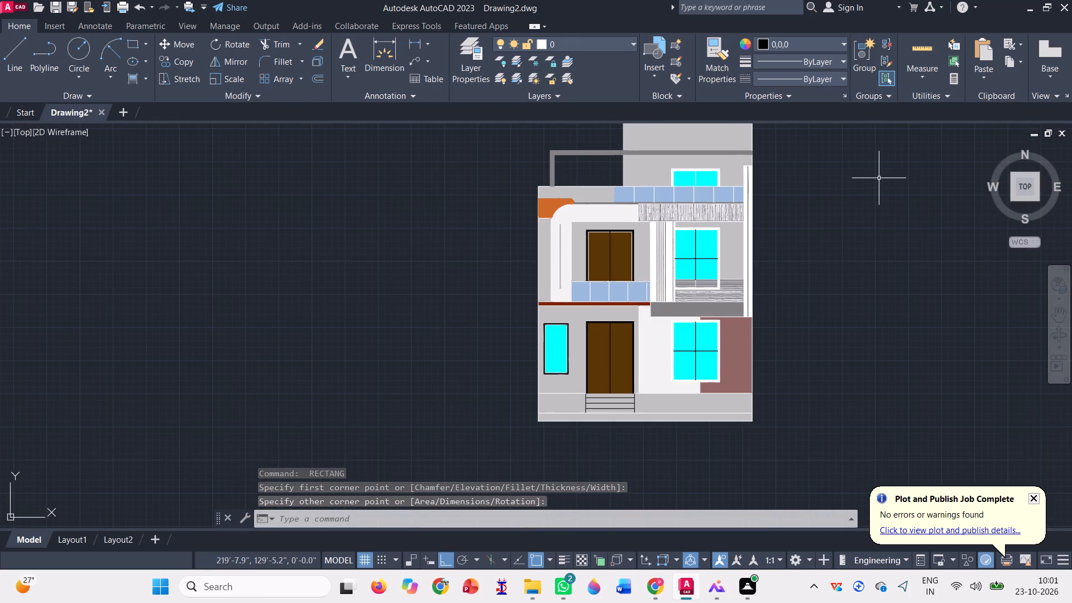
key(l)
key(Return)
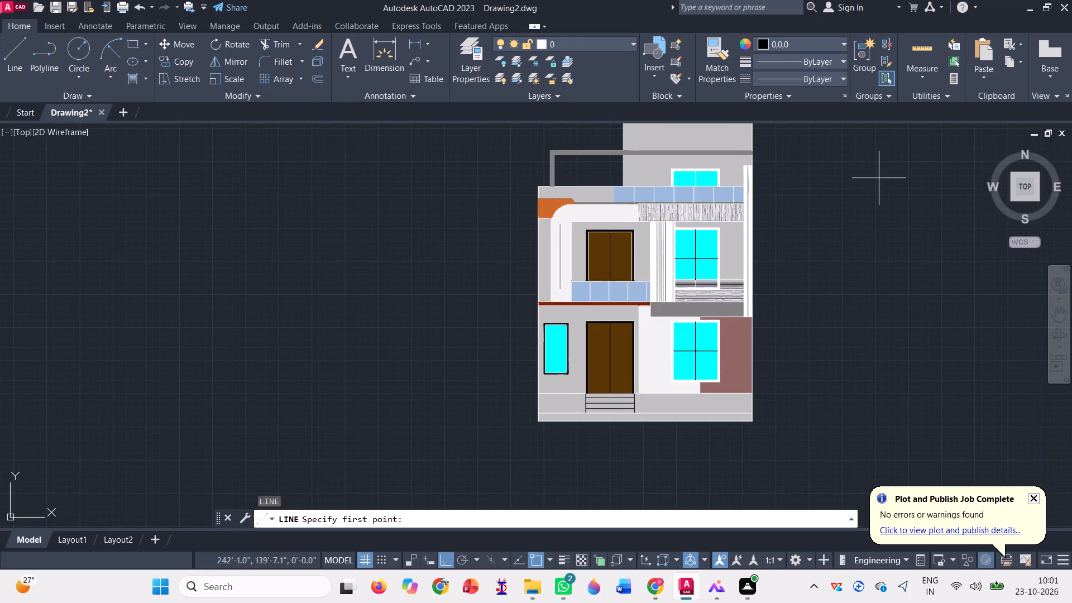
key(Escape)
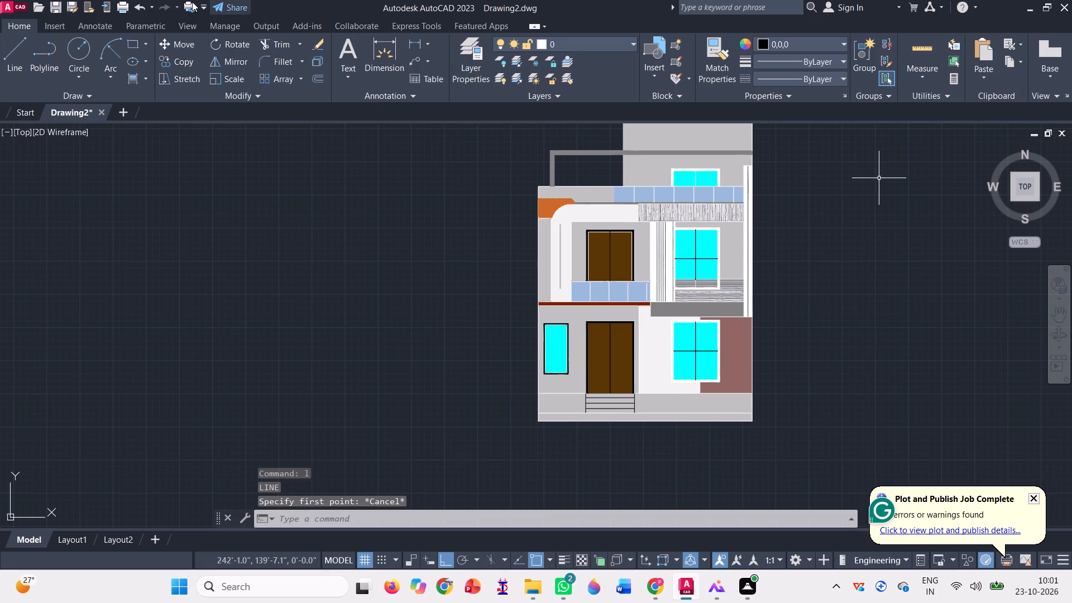
Draw a very narrow black rectangle down the top-floor window's vertical centre, from the glass's top edge to the blue railing.
click(135, 44)
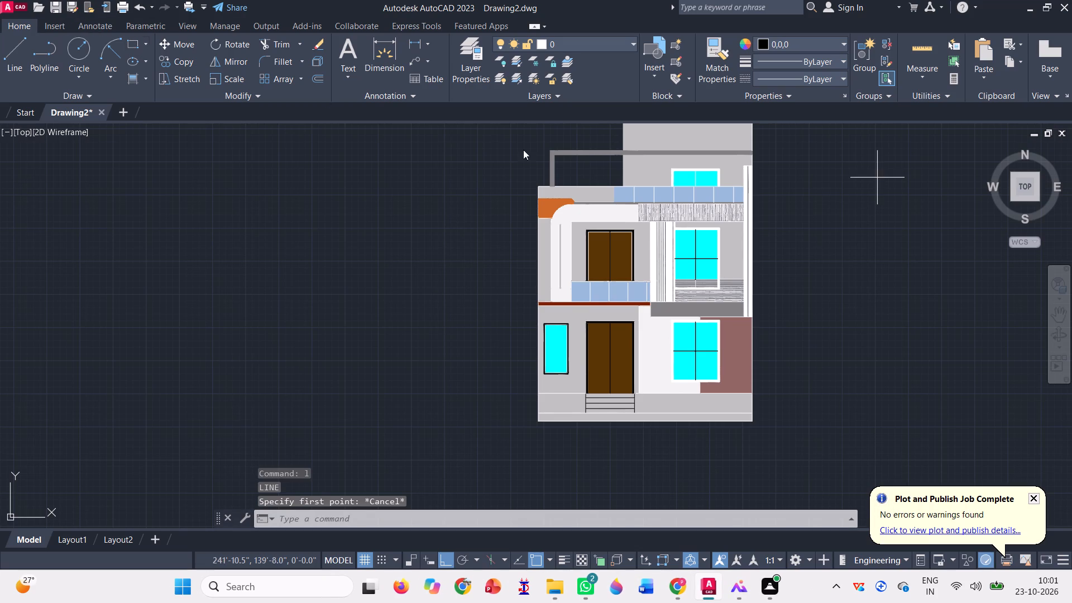
scroll(696, 164, up, 4)
scroll(659, 214, up, 2)
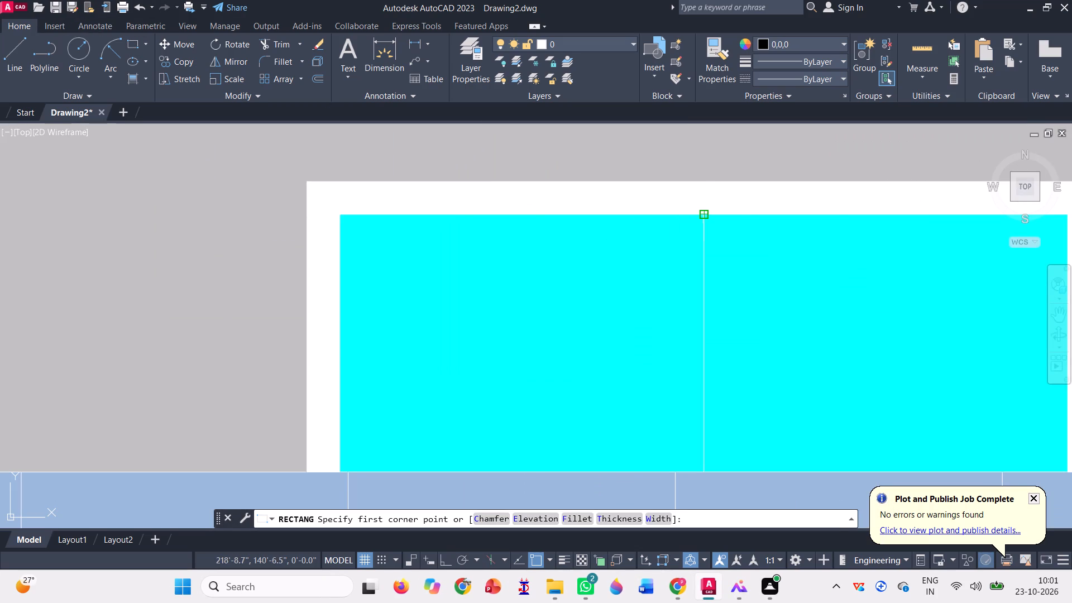
click(703, 210)
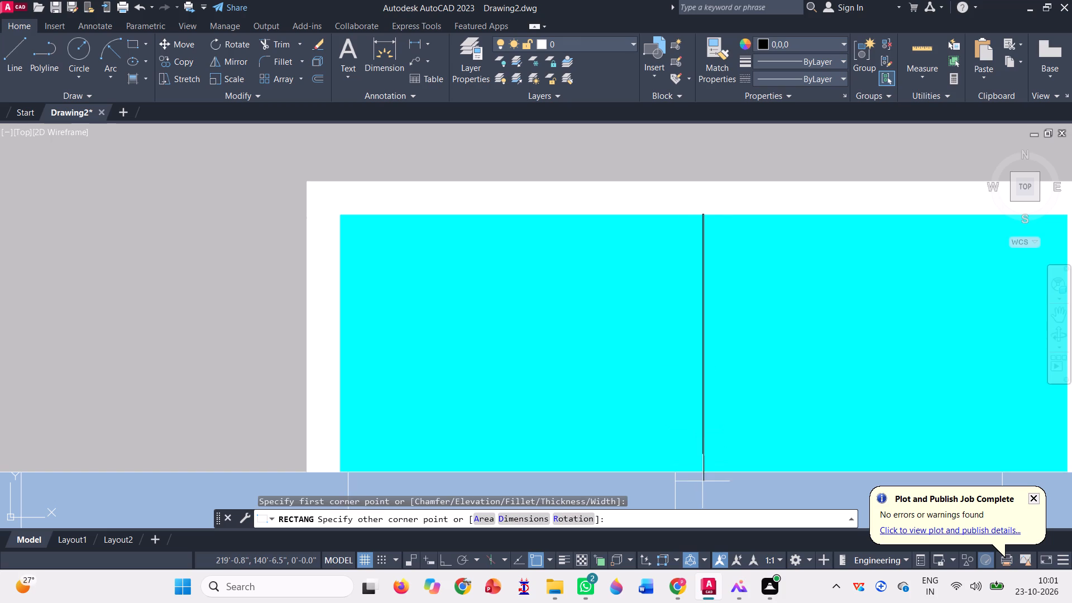
click(702, 472)
scroll(625, 284, down, 6)
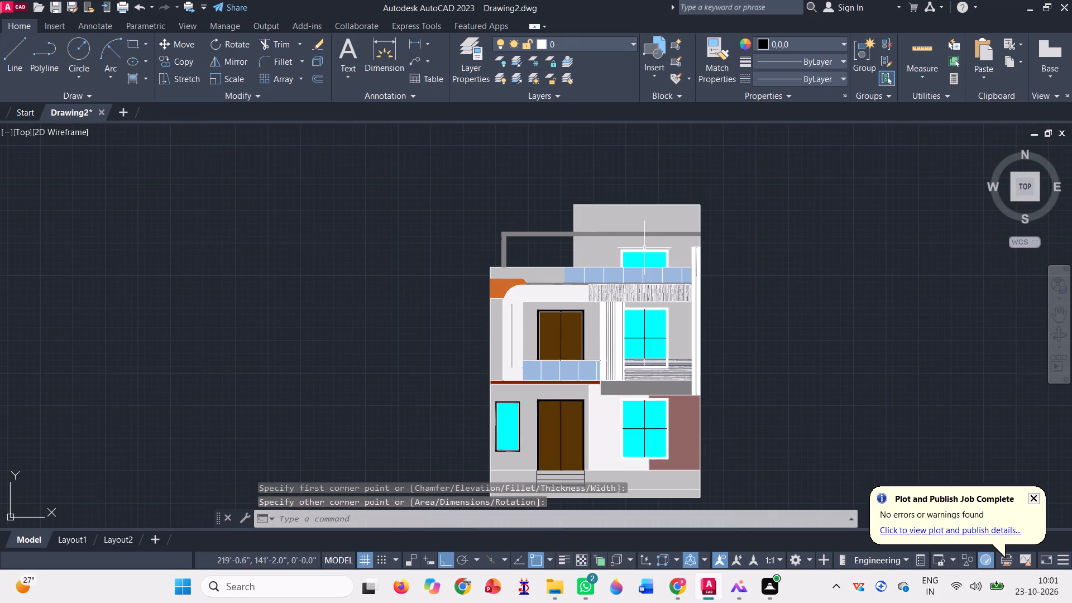
Draw a black horizontal line across the middle of the small black-framed ground-floor window, spanning the full glass width.
scroll(494, 449, up, 3)
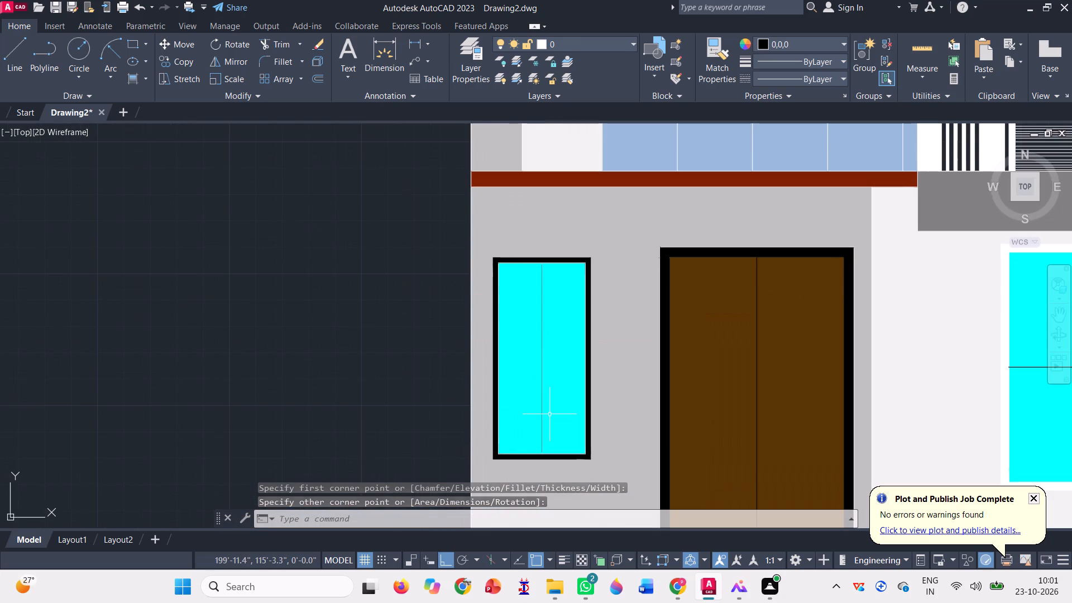
scroll(318, 359, down, 1)
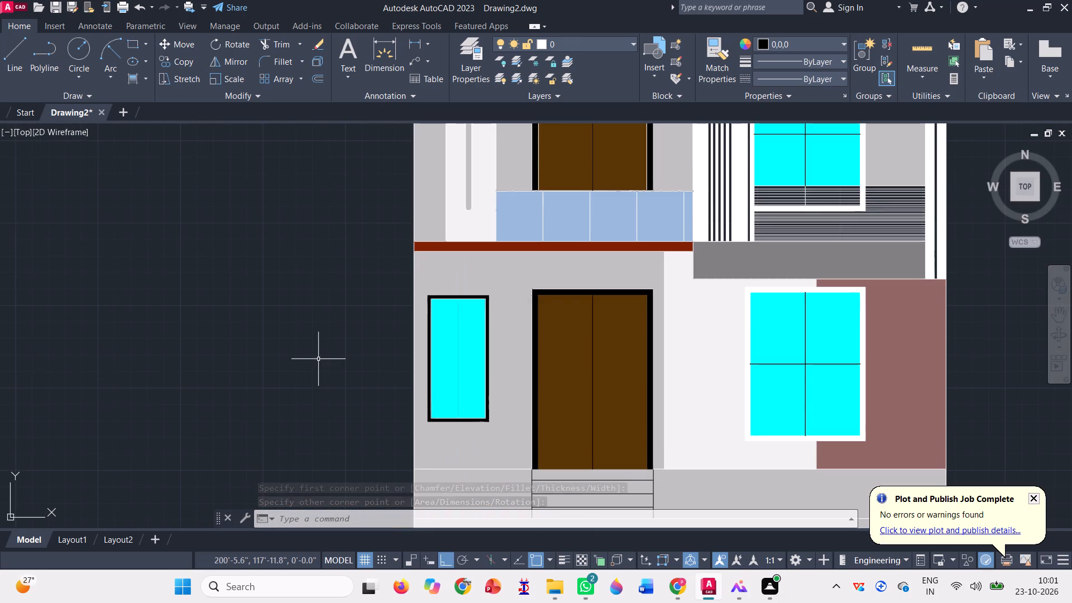
key(l)
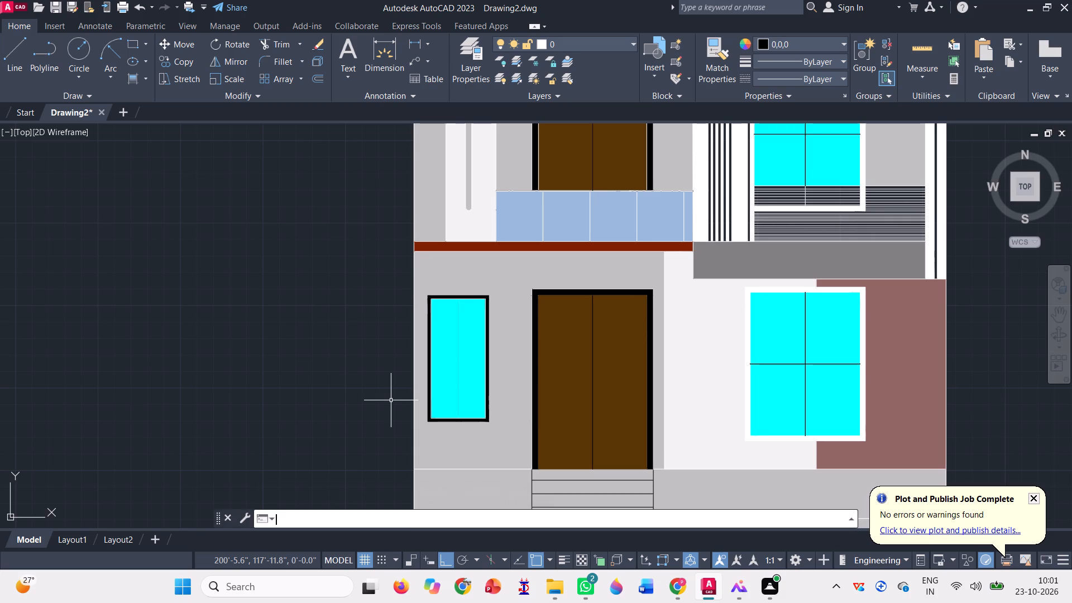
key(Return)
scroll(470, 401, up, 2)
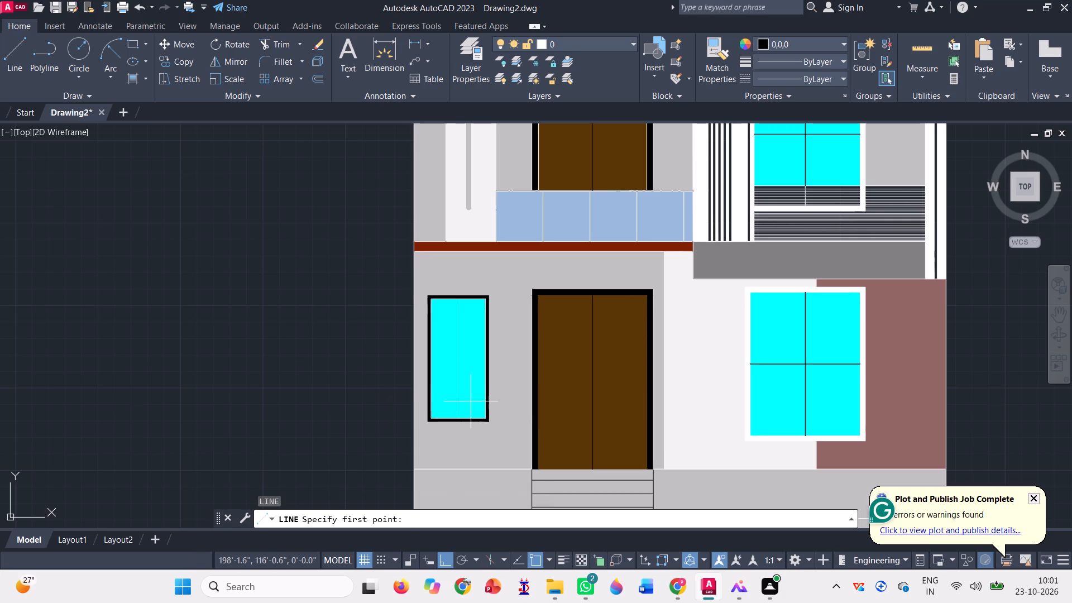
scroll(470, 401, up, 1)
scroll(330, 389, down, 1)
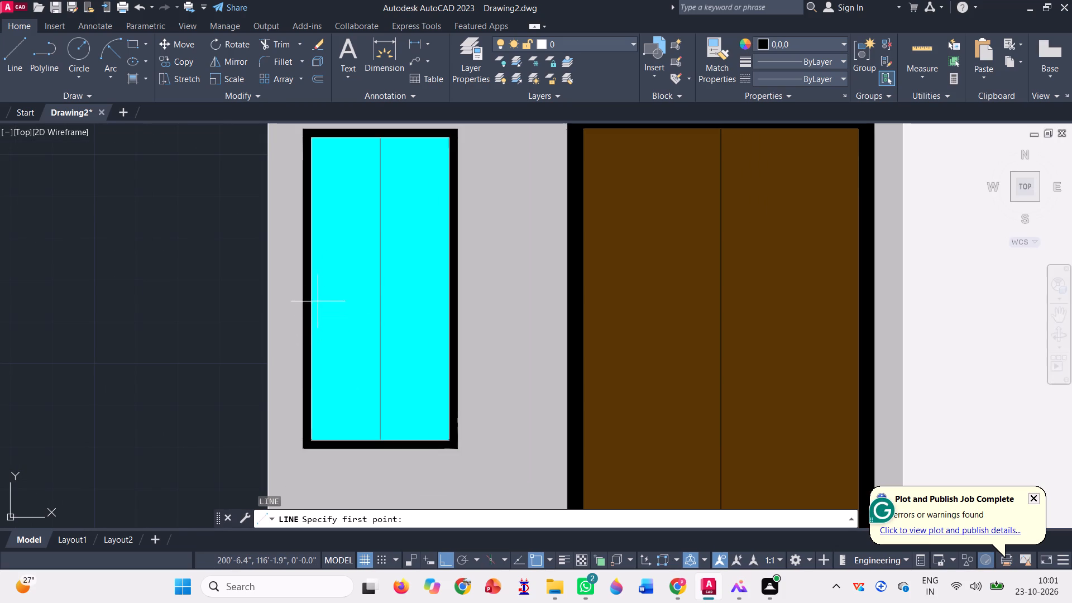
click(312, 286)
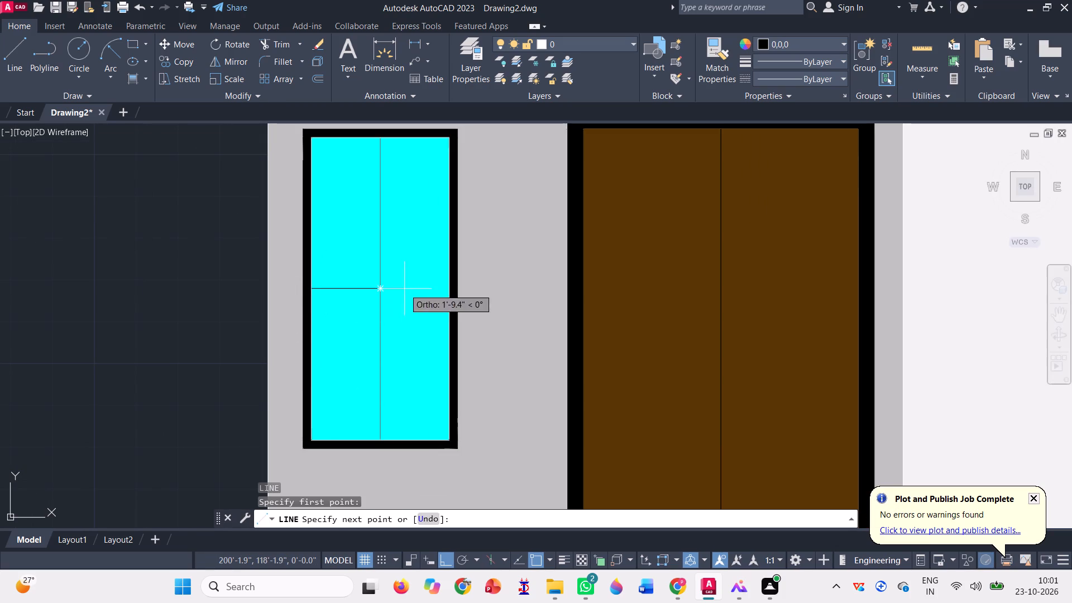
click(447, 290)
scroll(451, 360, down, 3)
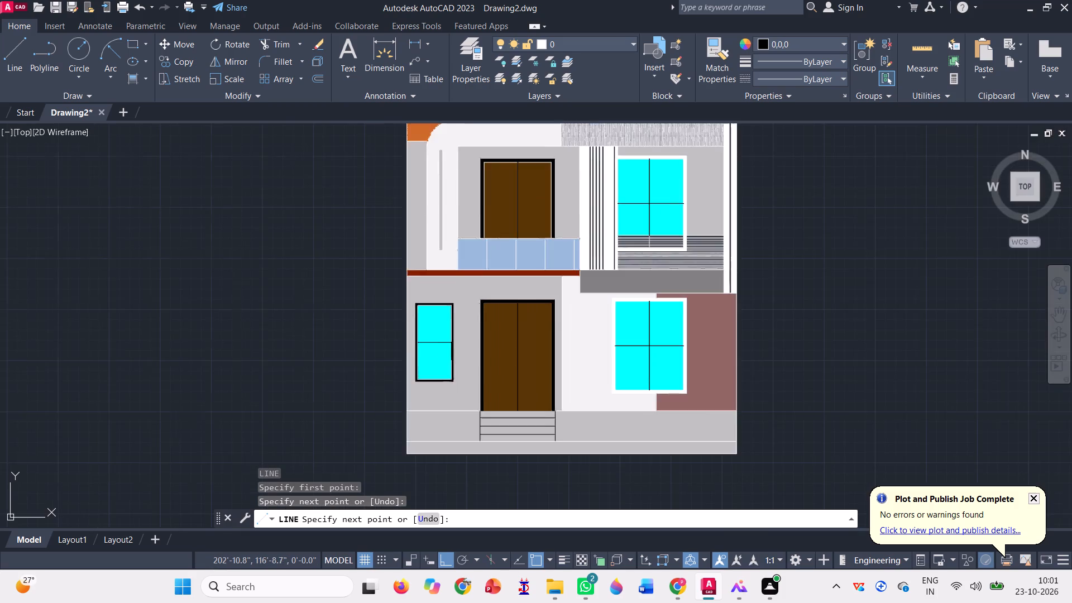
scroll(451, 360, down, 1)
scroll(444, 369, up, 1)
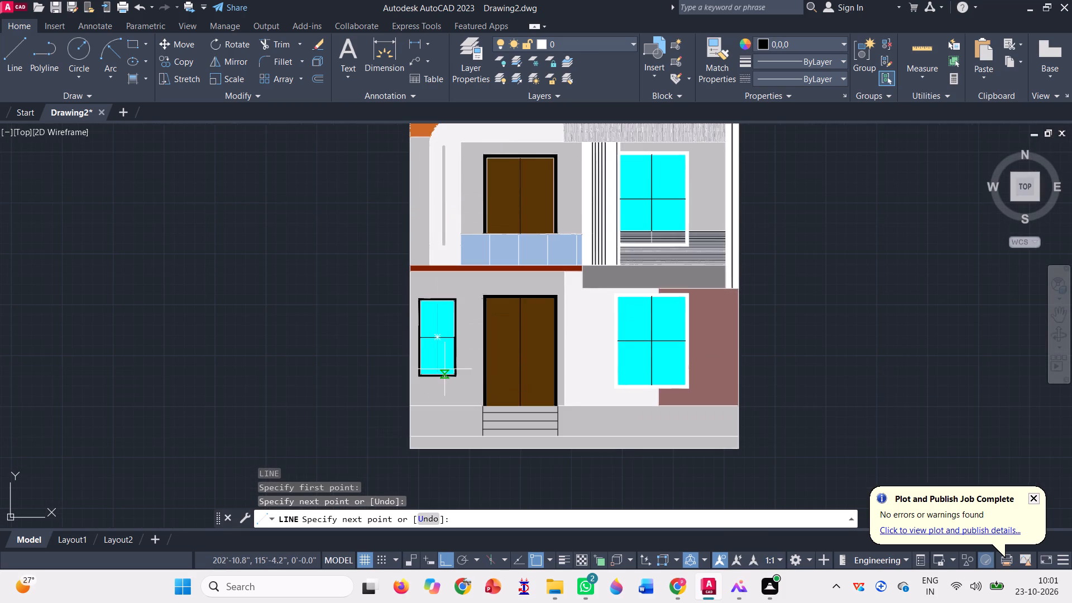
key(space)
Draw a black vertical line down the centre of the small black-framed ground-floor window, from the glass's top edge to its bottom edge.
key(space)
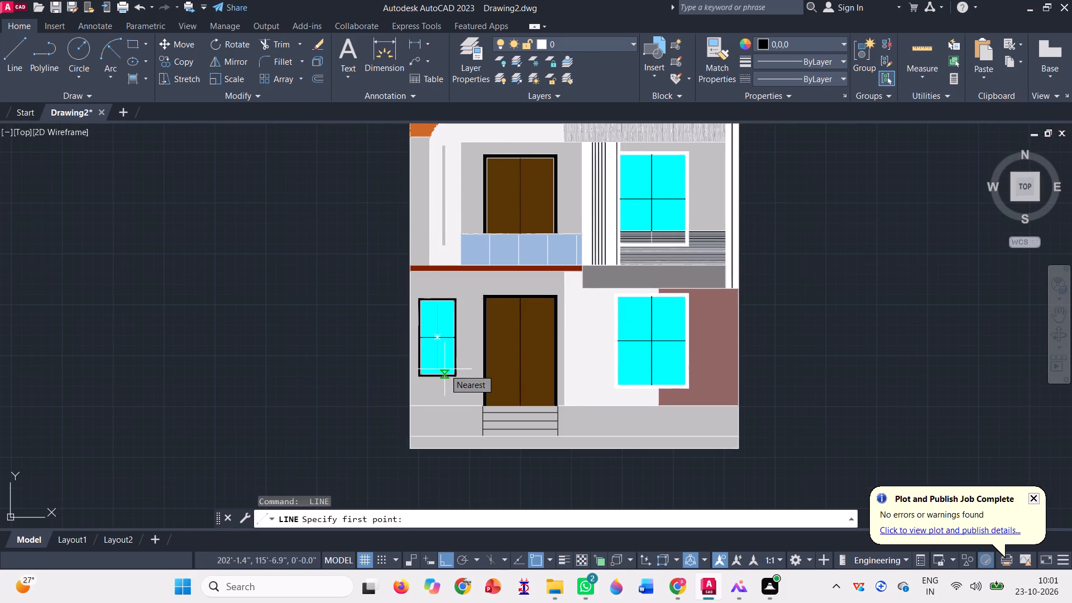
scroll(437, 310, up, 3)
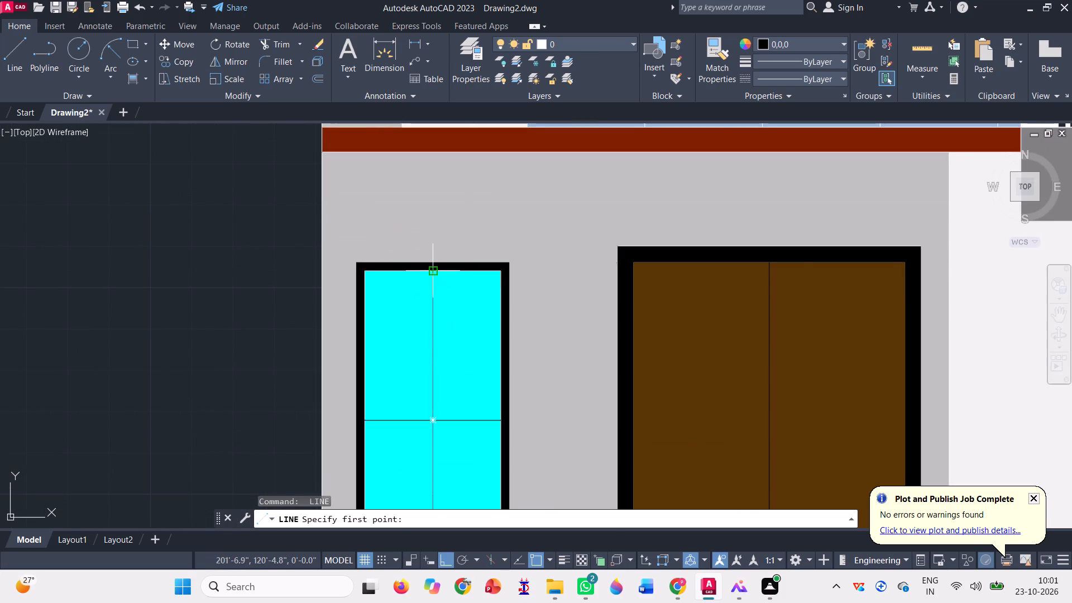
click(435, 273)
scroll(434, 310, down, 2)
scroll(428, 416, up, 2)
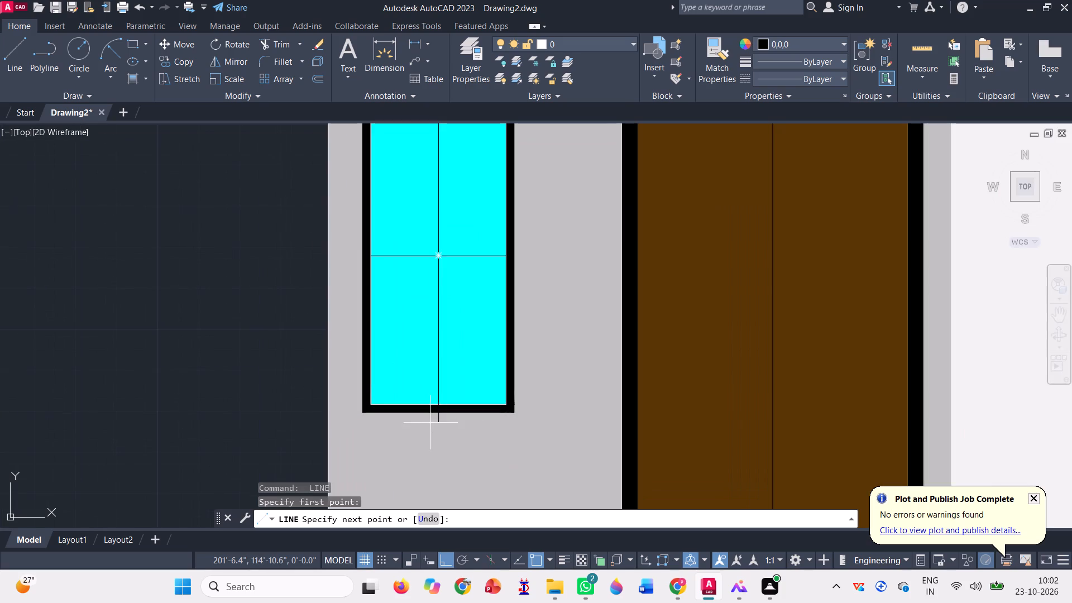
click(440, 403)
scroll(460, 438, down, 2)
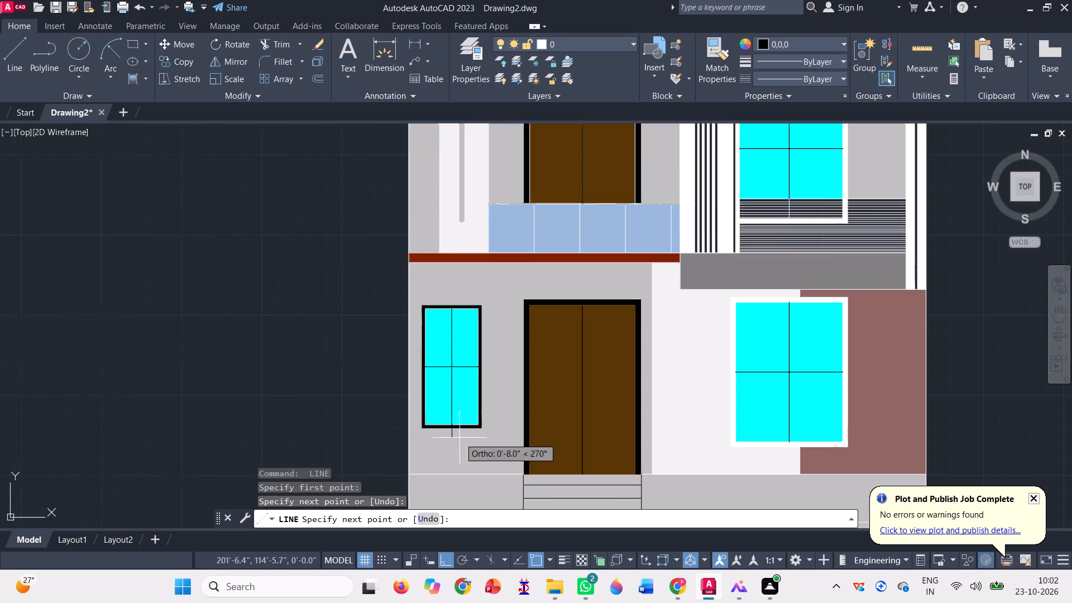
key(space)
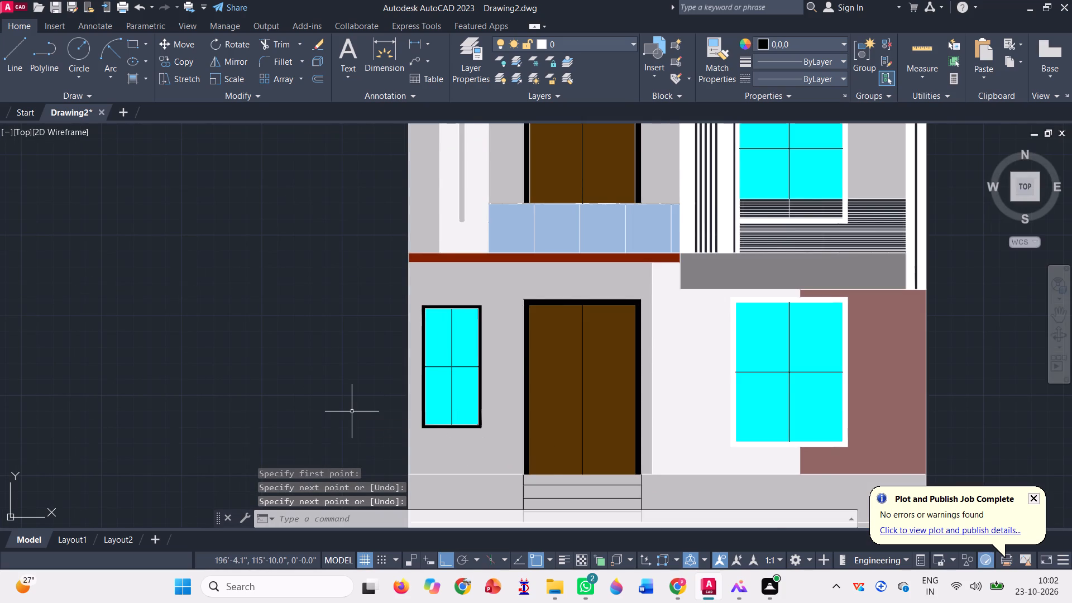
Outline the grey top-floor wall section above the horizontal grey beam with black lines, closing back at its upper right corner.
scroll(352, 411, down, 1)
scroll(429, 391, down, 1)
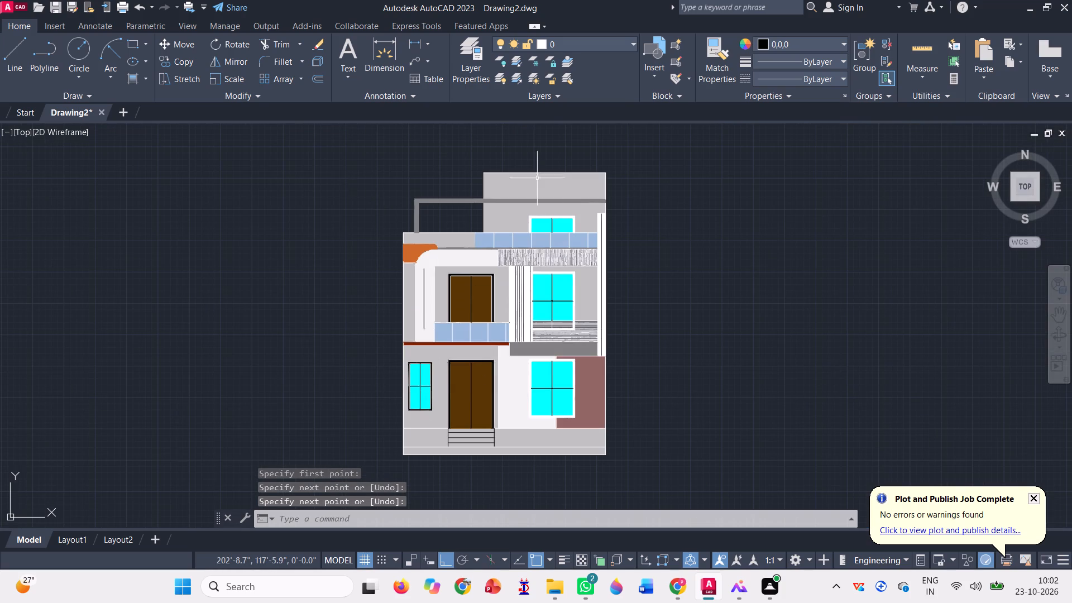
scroll(543, 165, up, 1)
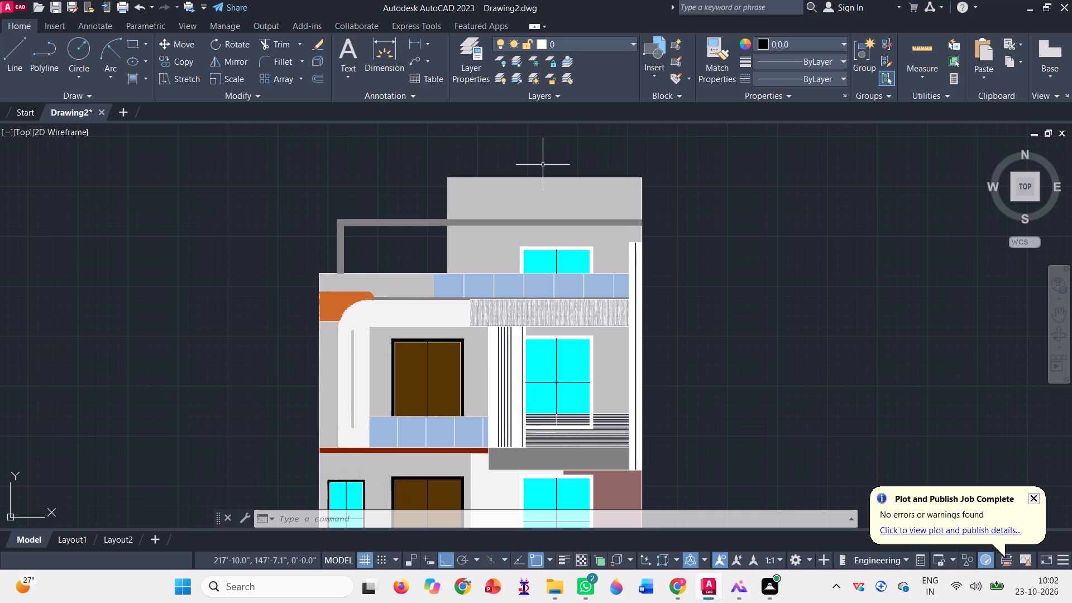
key(space)
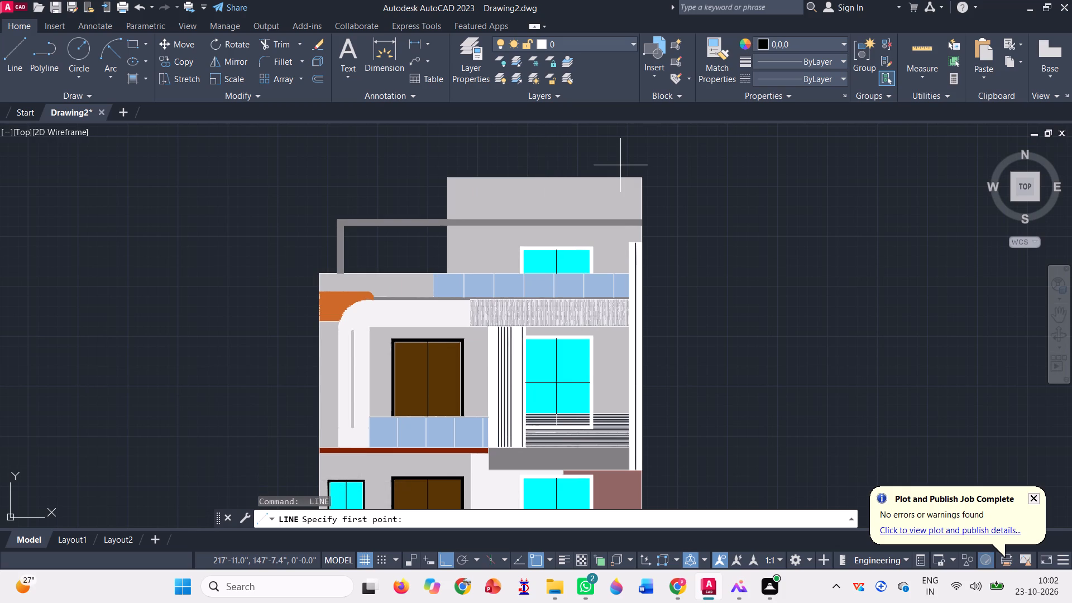
scroll(628, 167, up, 2)
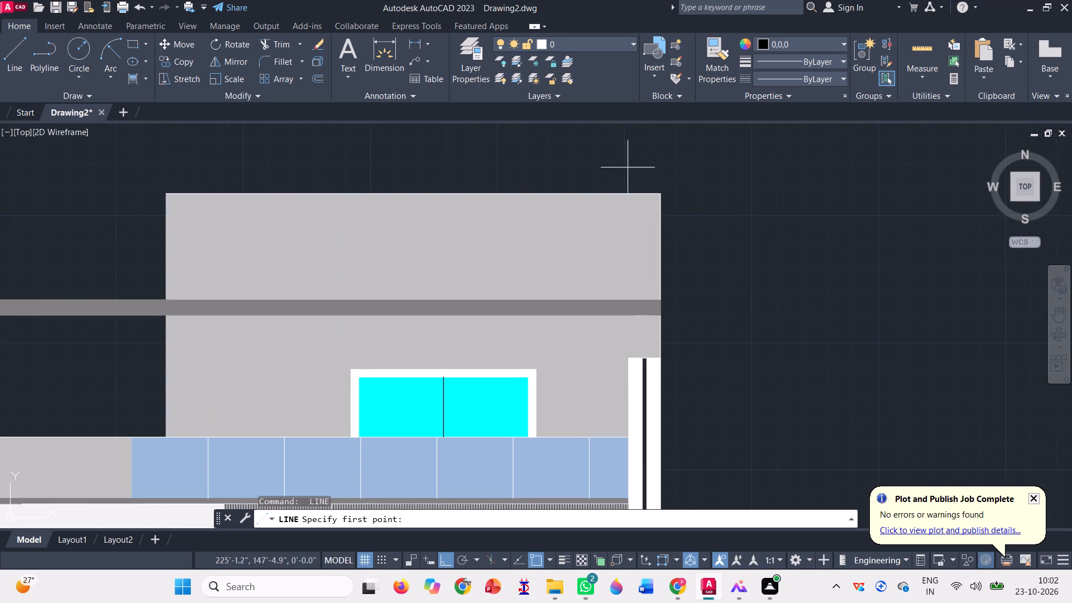
click(659, 188)
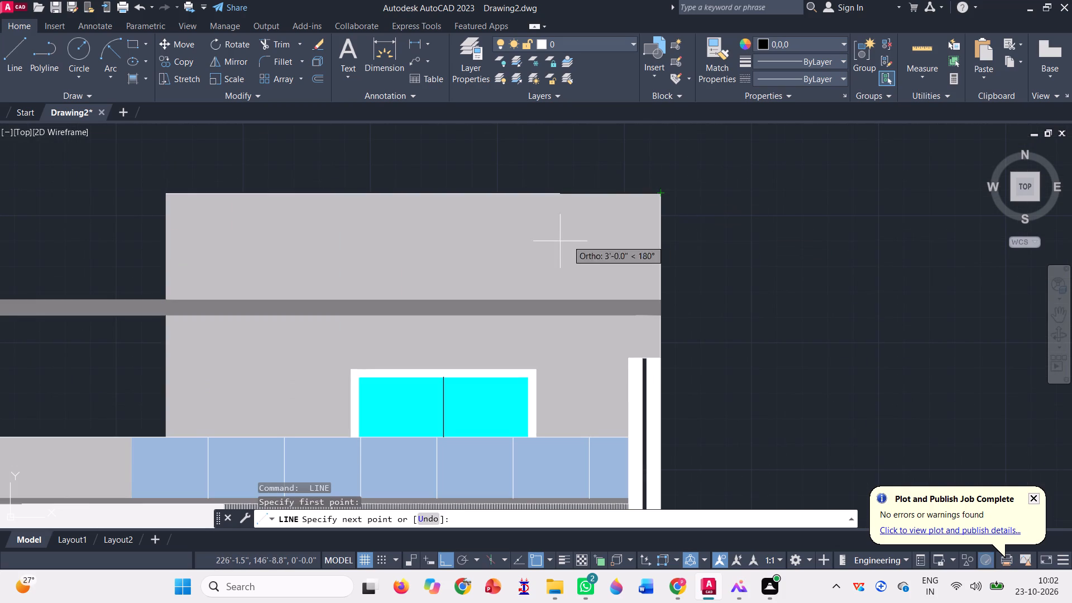
click(162, 194)
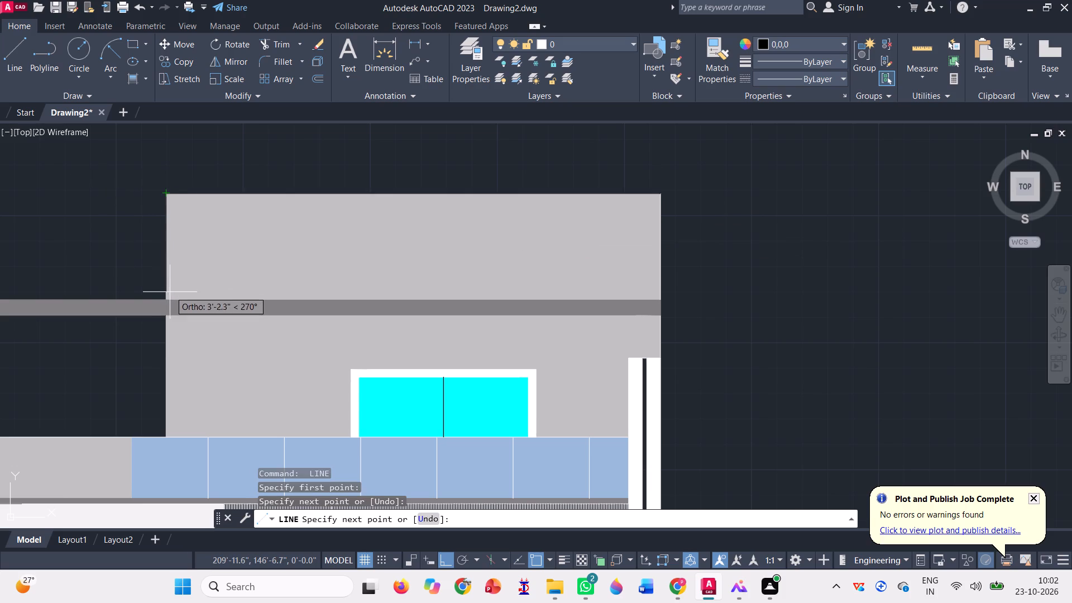
click(166, 296)
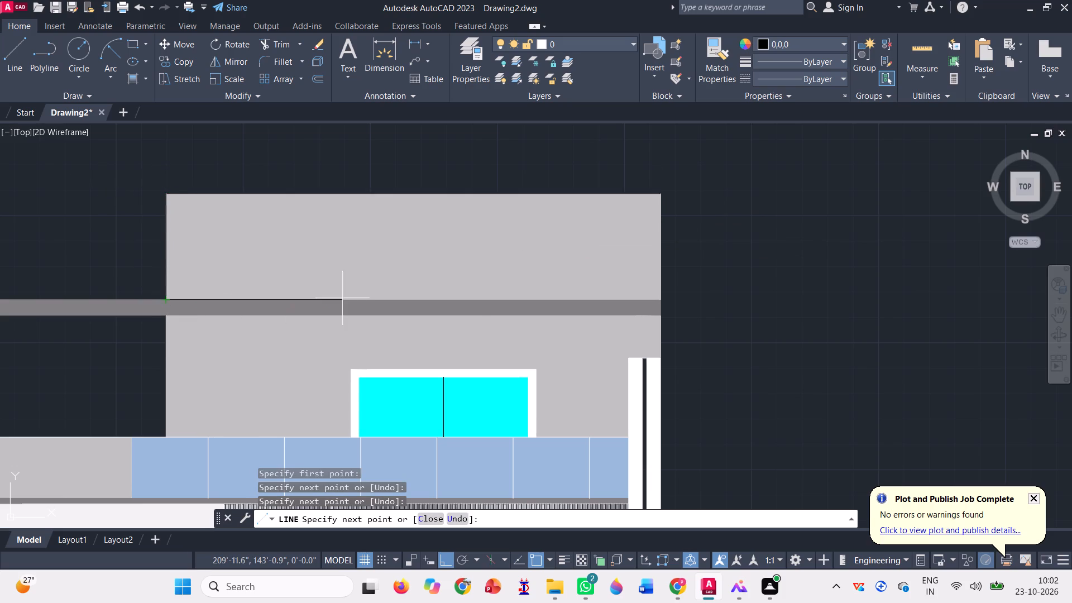
click(665, 304)
click(659, 195)
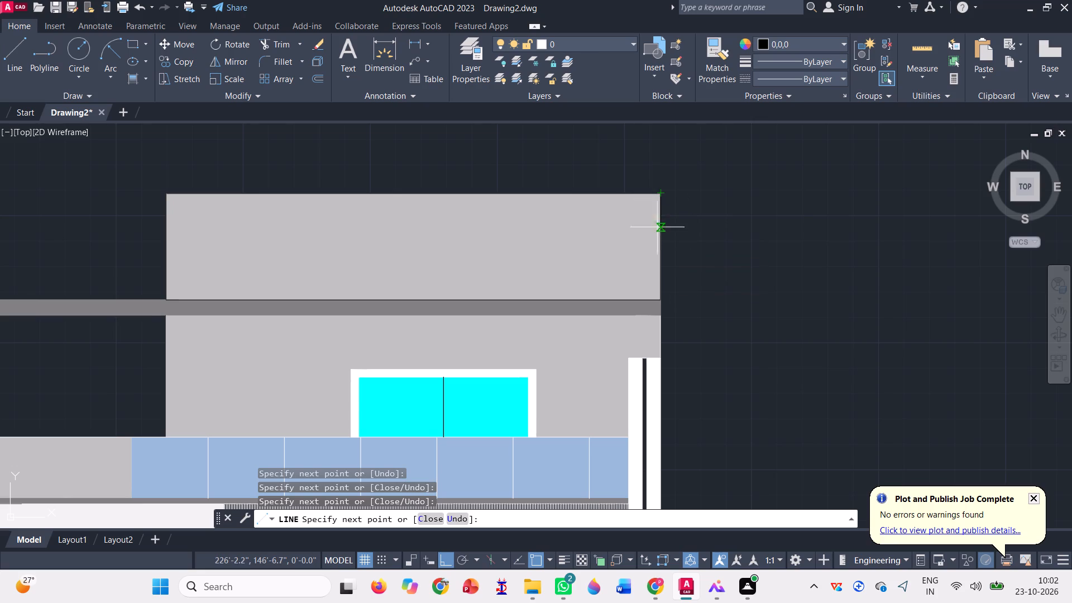
Continue the black line down the top-floor wall's right edge and trace the full outline of the tall white vertical strip below.
click(661, 358)
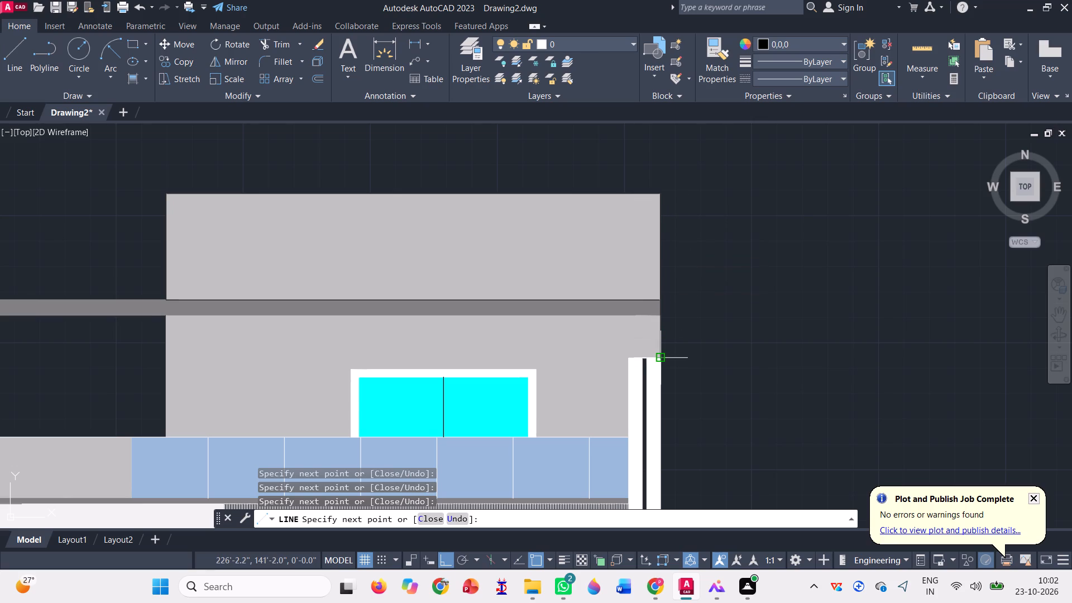
scroll(634, 362, up, 2)
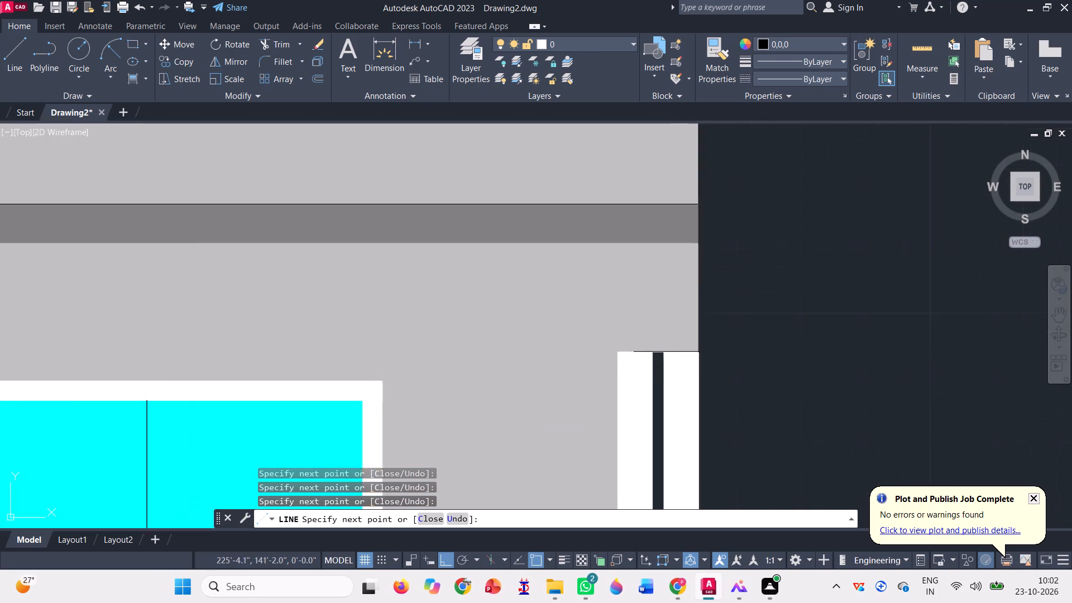
scroll(634, 362, up, 1)
click(607, 347)
scroll(596, 224, down, 2)
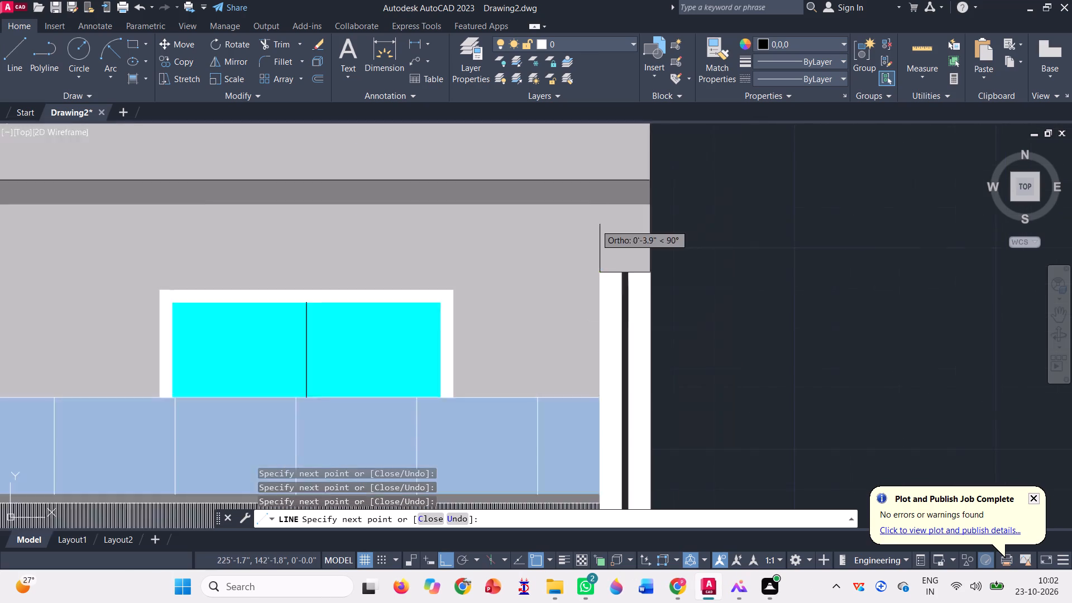
scroll(596, 224, down, 1)
scroll(580, 170, down, 2)
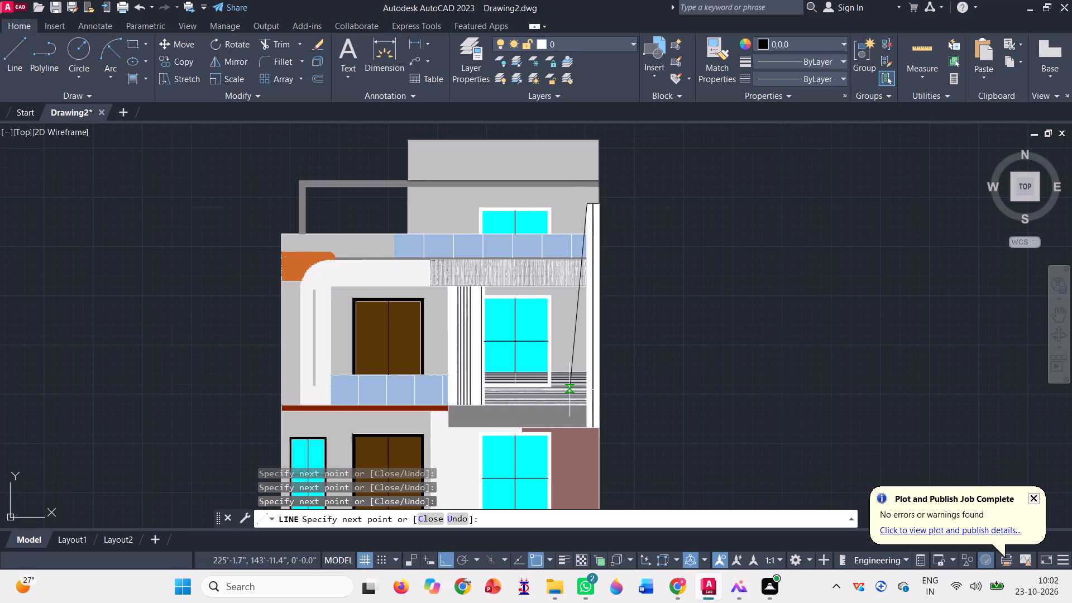
scroll(585, 432, up, 3)
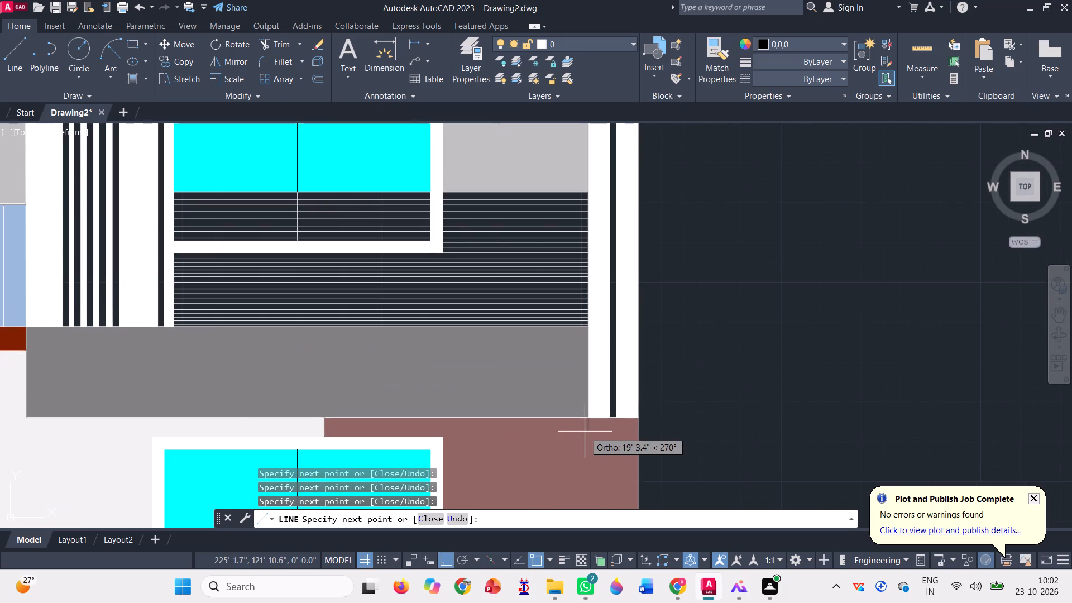
click(591, 418)
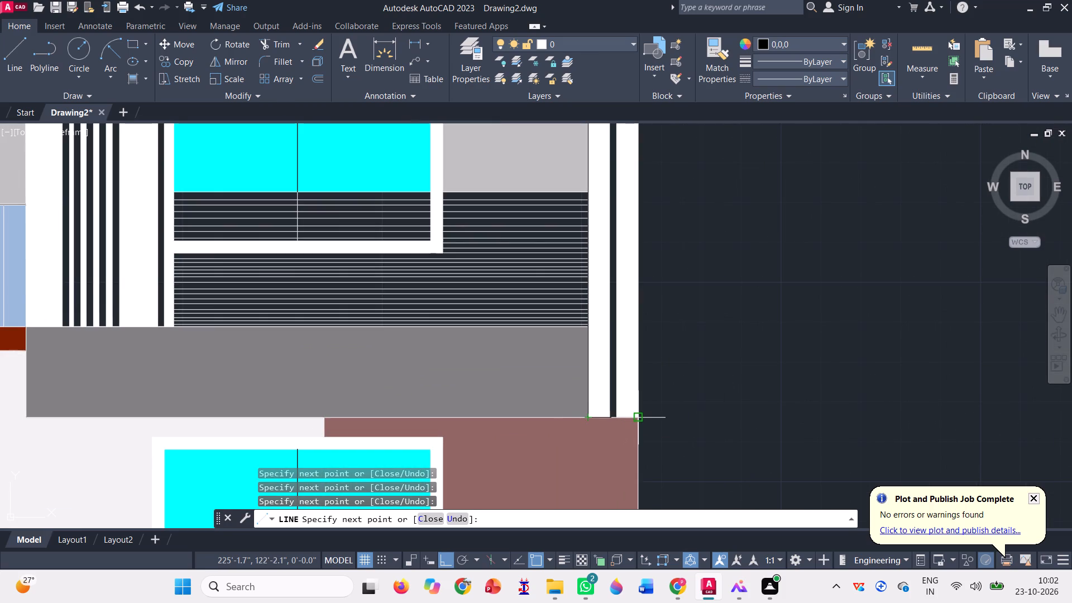
click(638, 417)
scroll(654, 435, down, 2)
scroll(646, 381, down, 2)
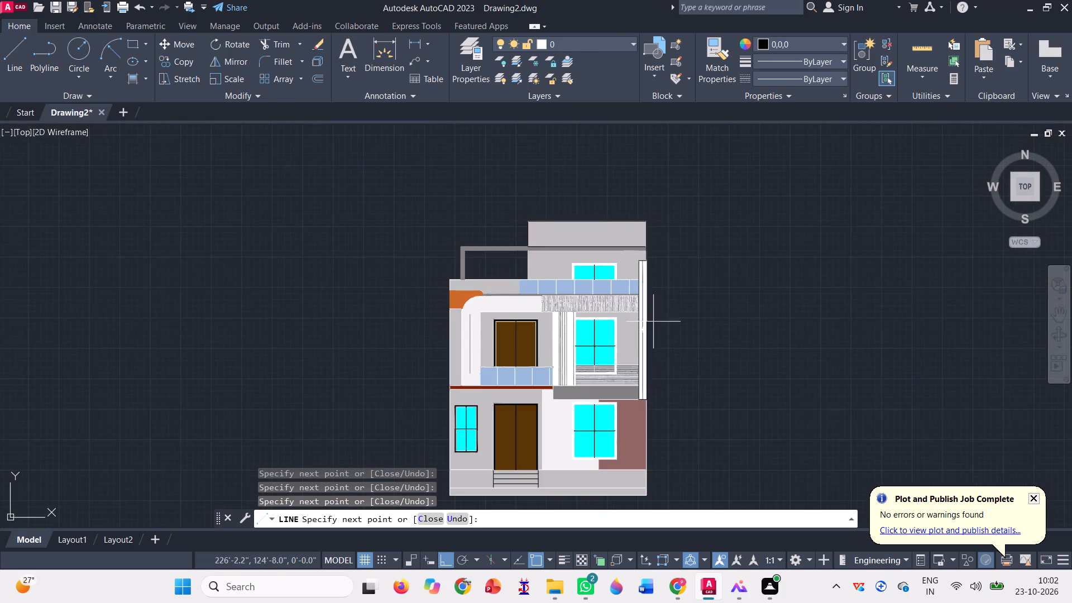
scroll(643, 259, up, 5)
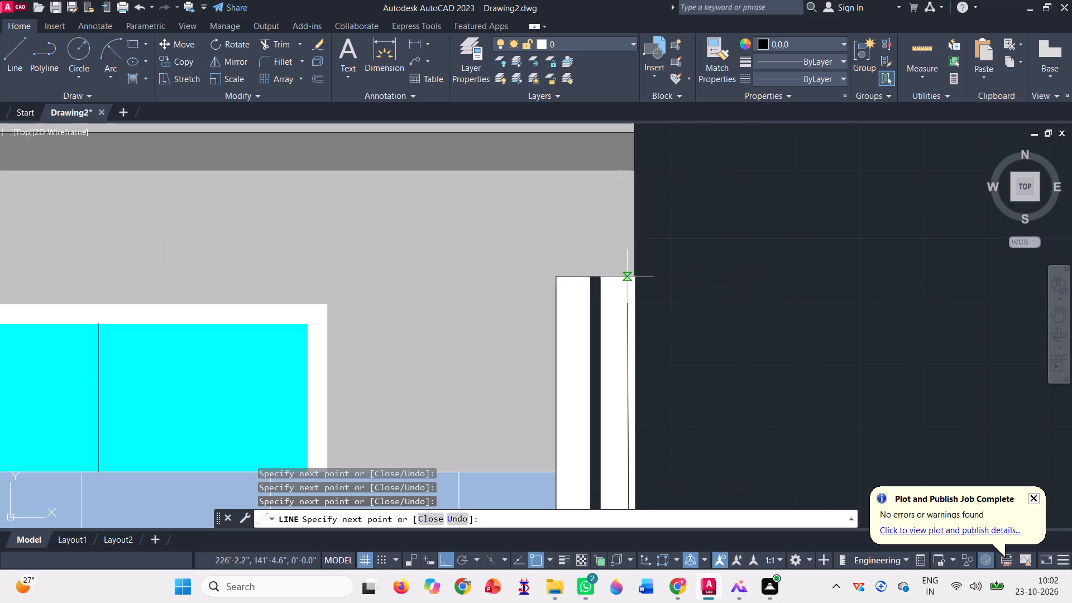
click(636, 274)
scroll(642, 270, up, 3)
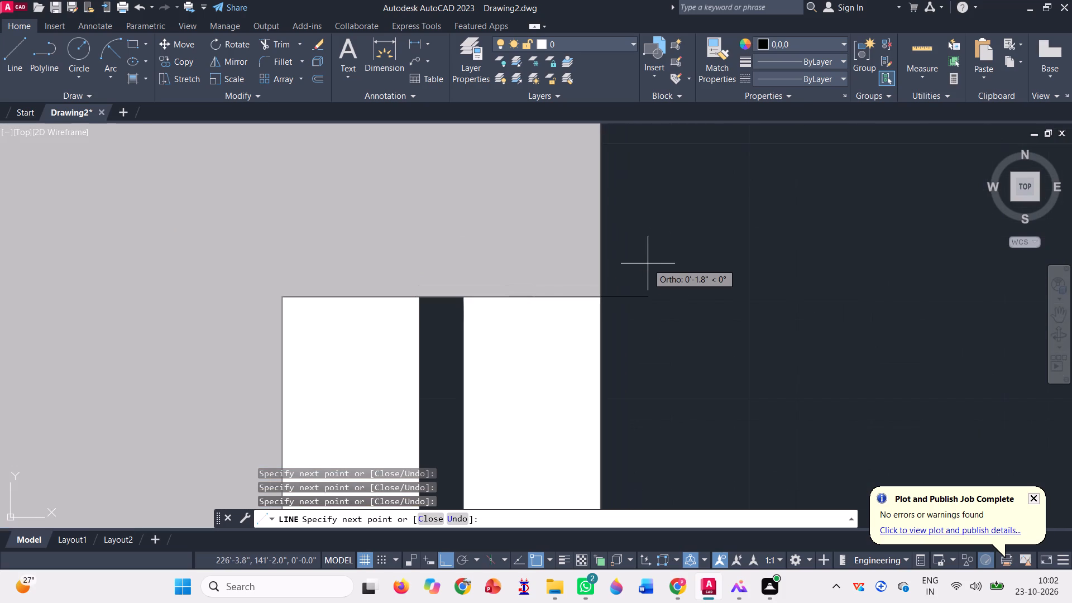
scroll(648, 264, down, 6)
key(space)
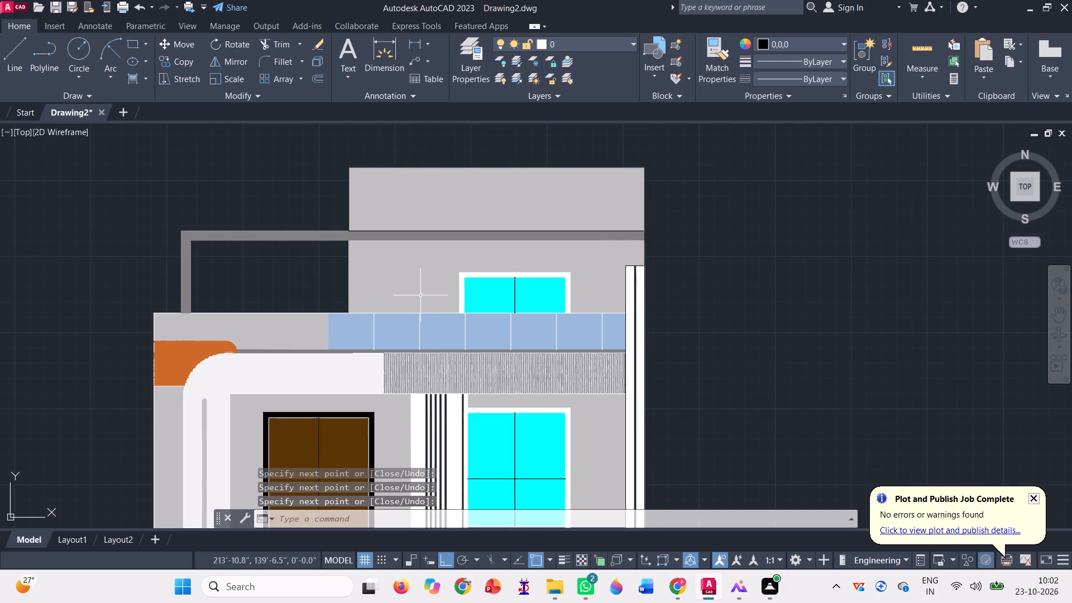
Outline the white frame of the top-floor window with black lines along its right, top and left outer edges.
key(l)
key(Return)
scroll(572, 268, up, 3)
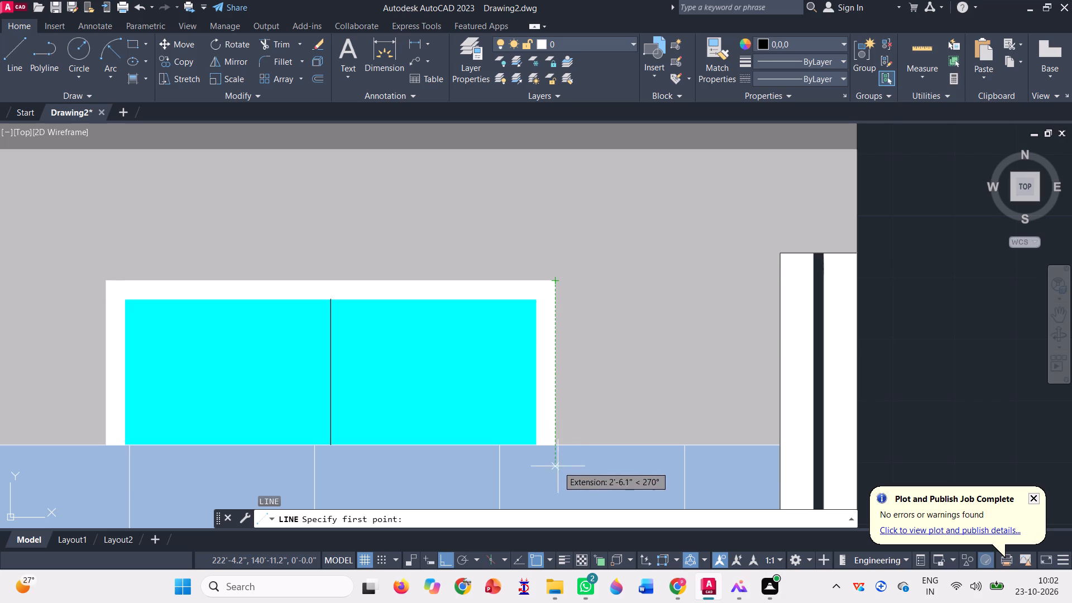
click(555, 446)
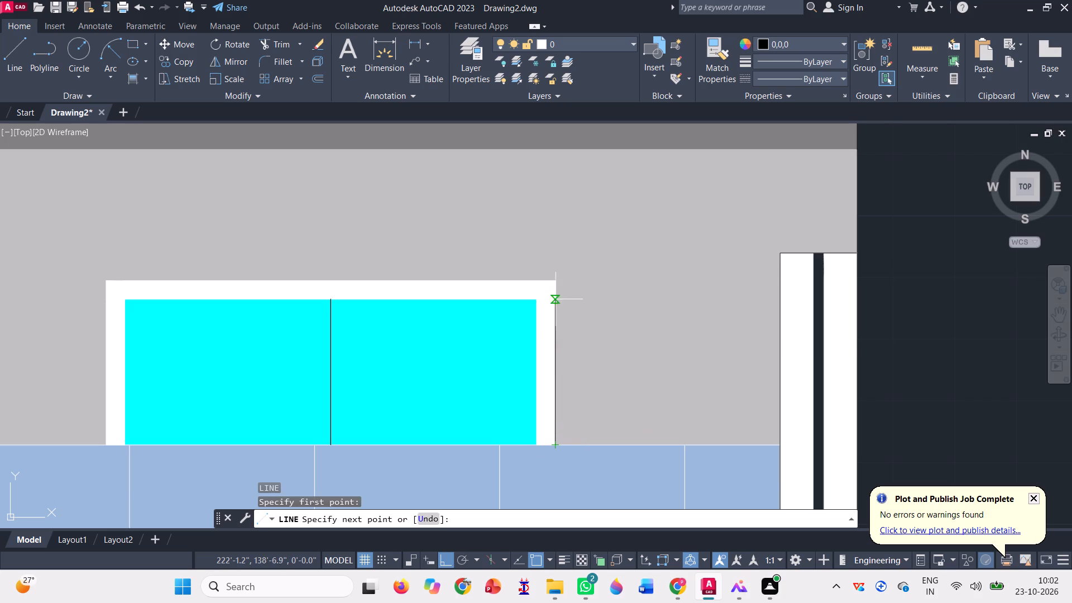
click(553, 277)
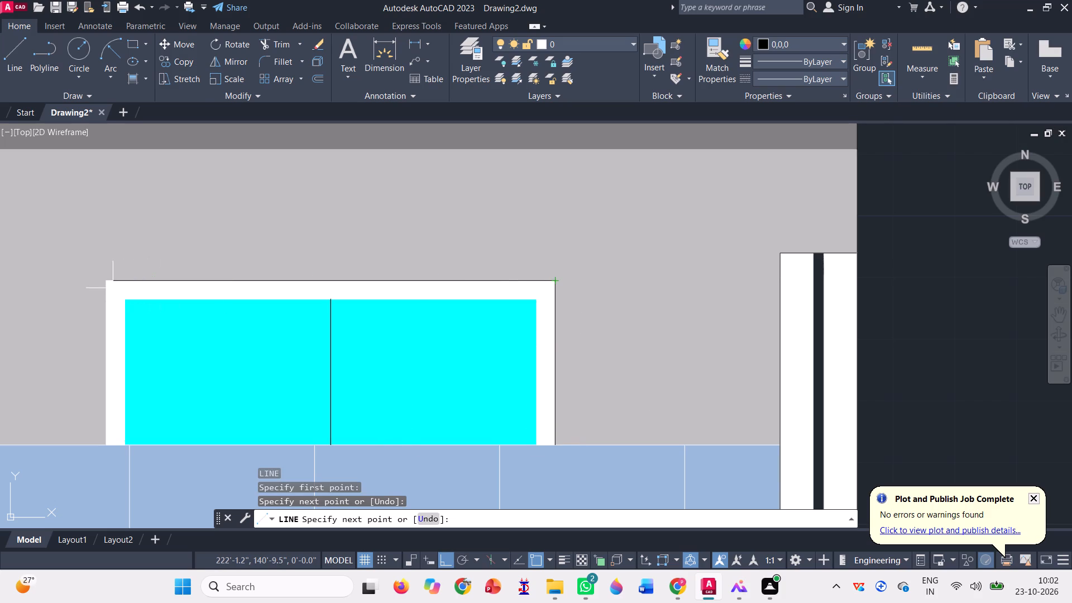
click(103, 281)
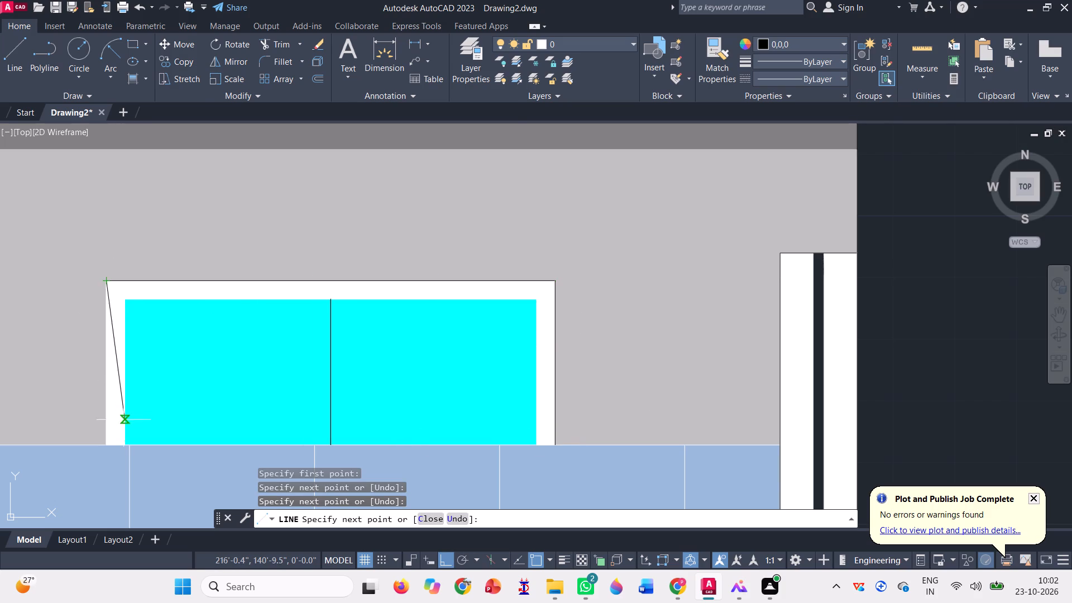
click(108, 444)
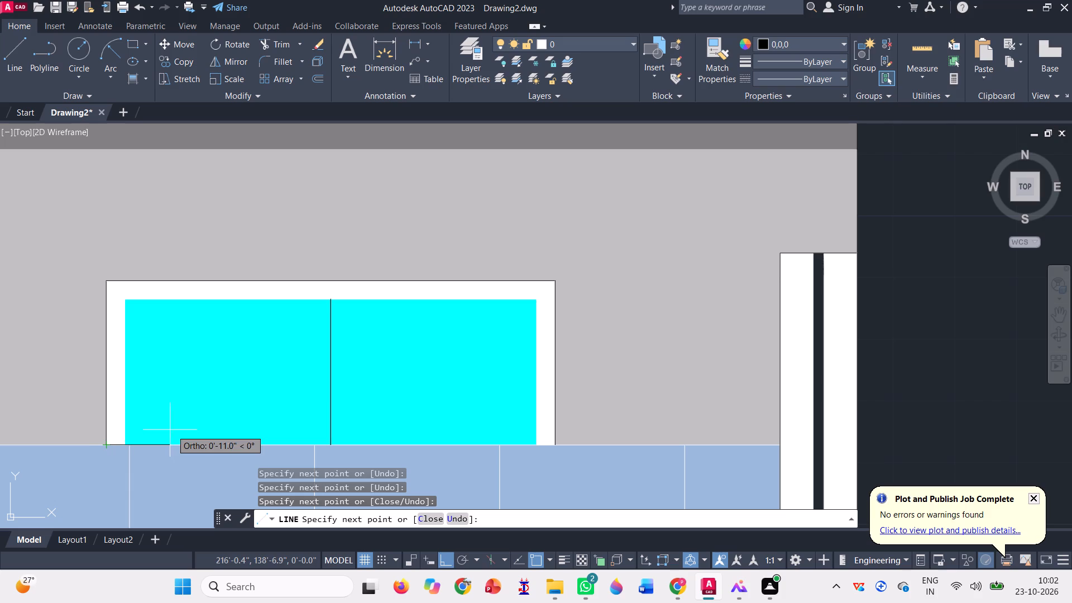
key(space)
Outline the cyan glass of the top-floor window with black lines along its left, top and right edges.
text(l)
key(Return)
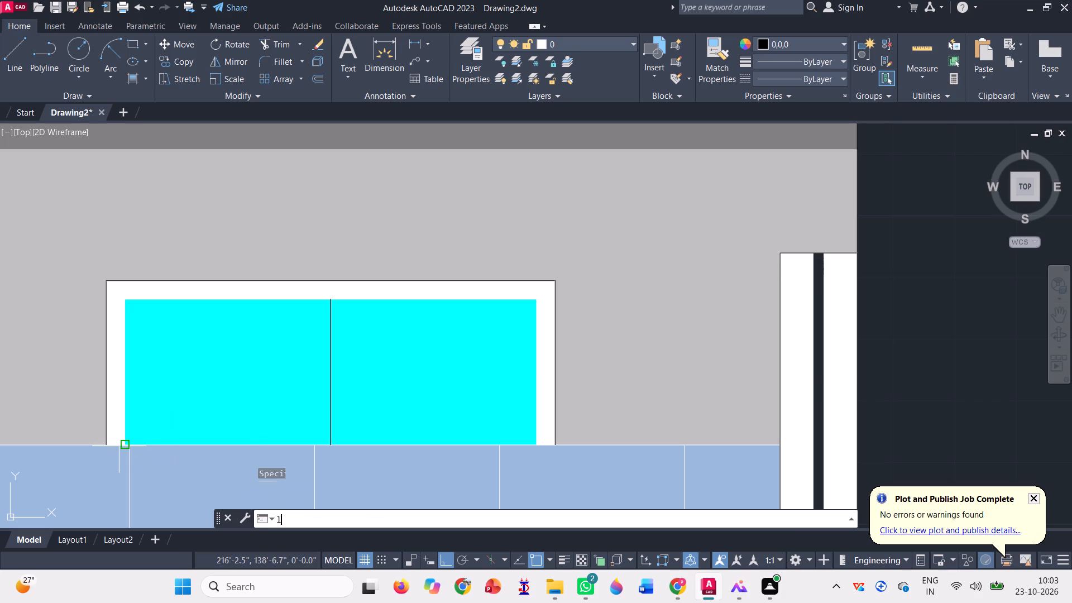
scroll(119, 442, up, 2)
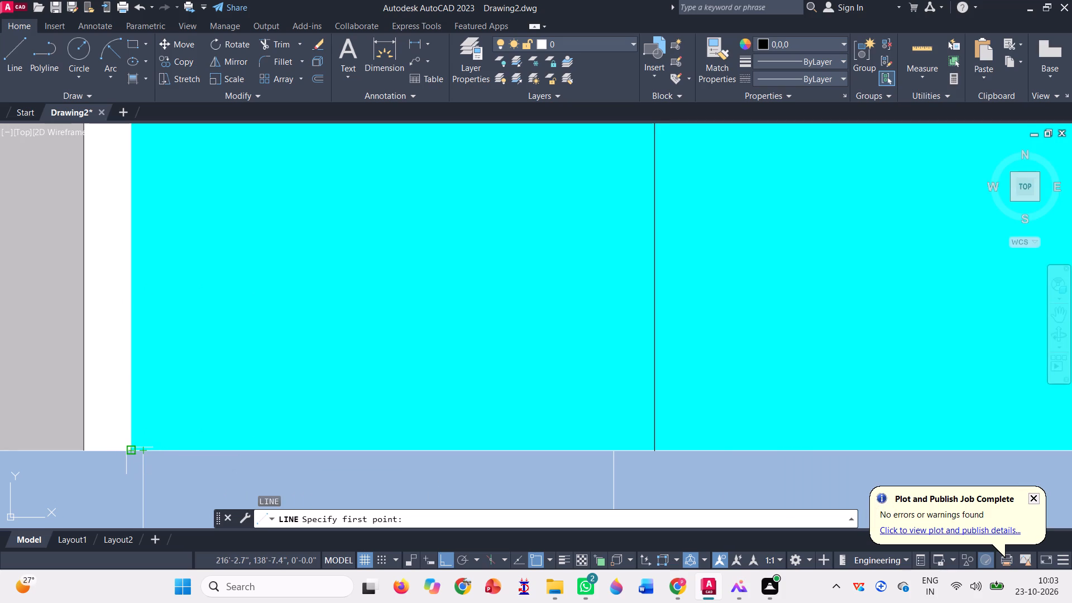
click(128, 447)
scroll(137, 477, down, 1)
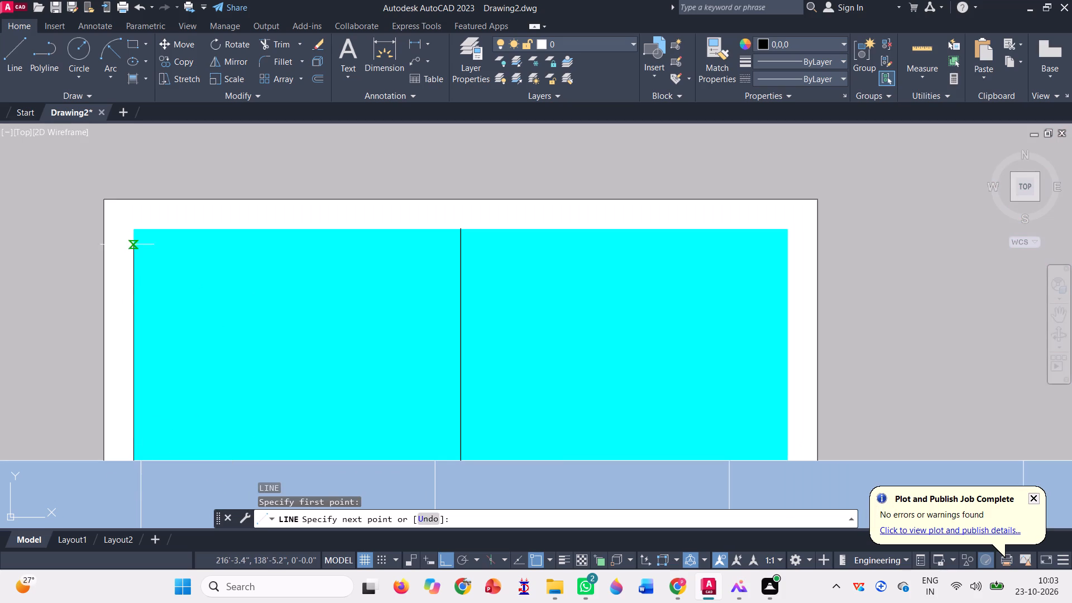
click(130, 226)
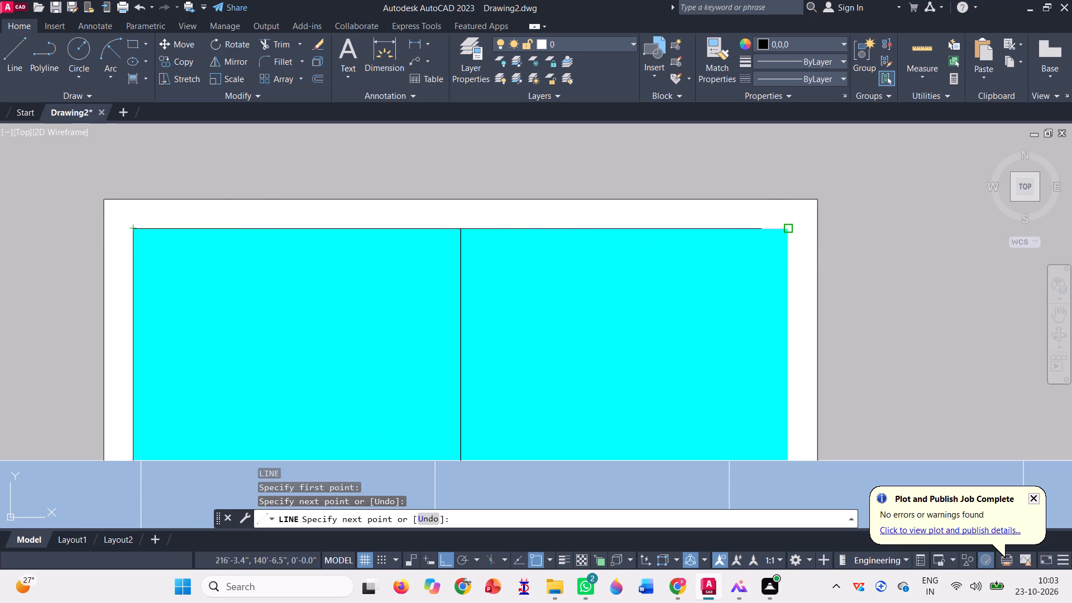
click(787, 227)
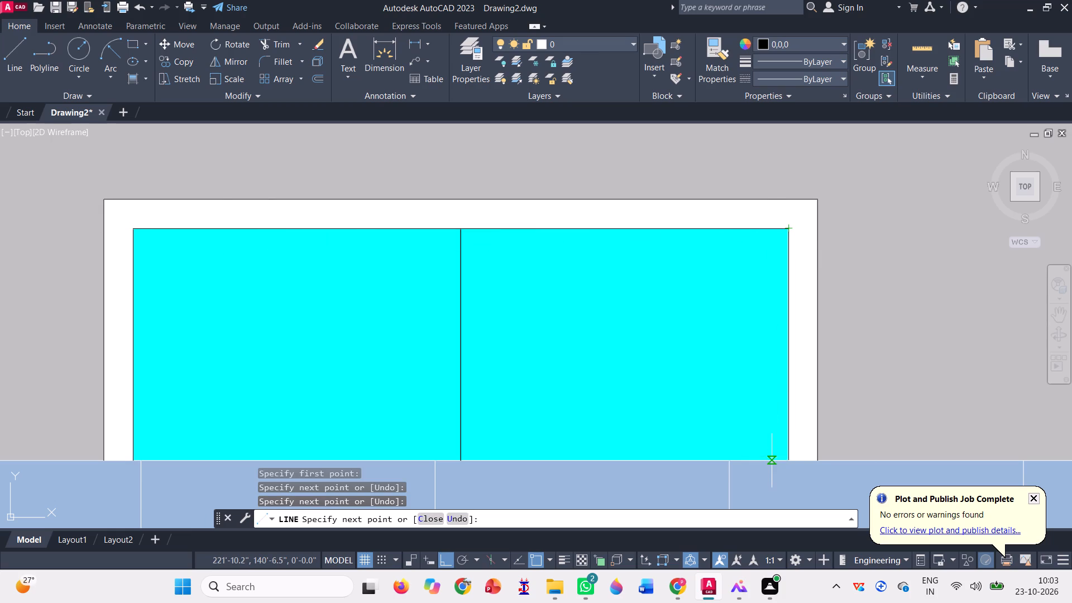
click(788, 462)
scroll(466, 348, down, 3)
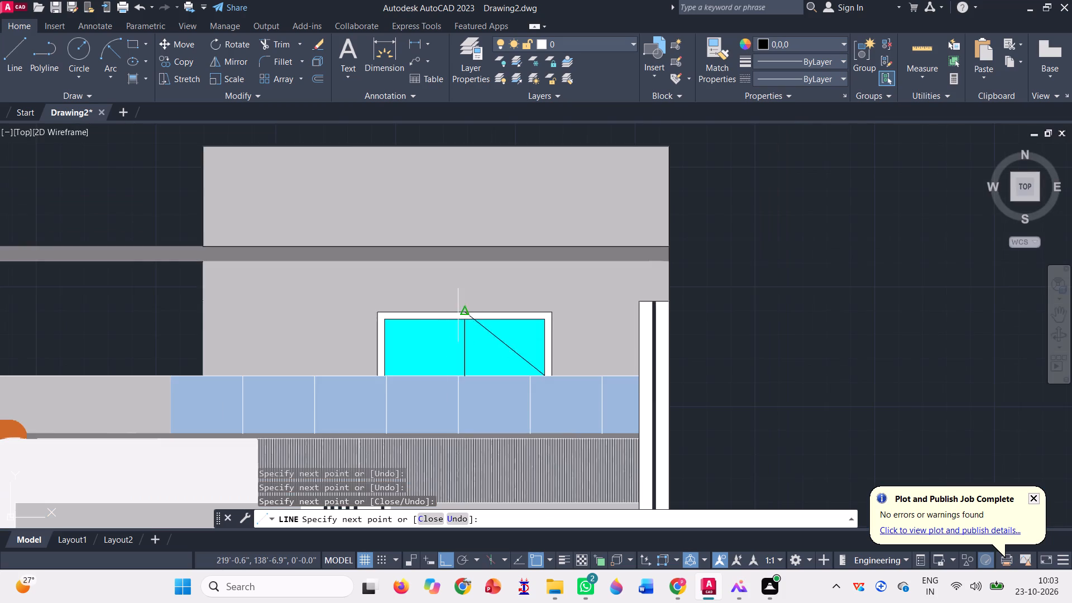
key(space)
Draw a continuous black line from the white strip along the parapet top, down its left edge and along the orange panel's straight top edge.
key(l)
key(Return)
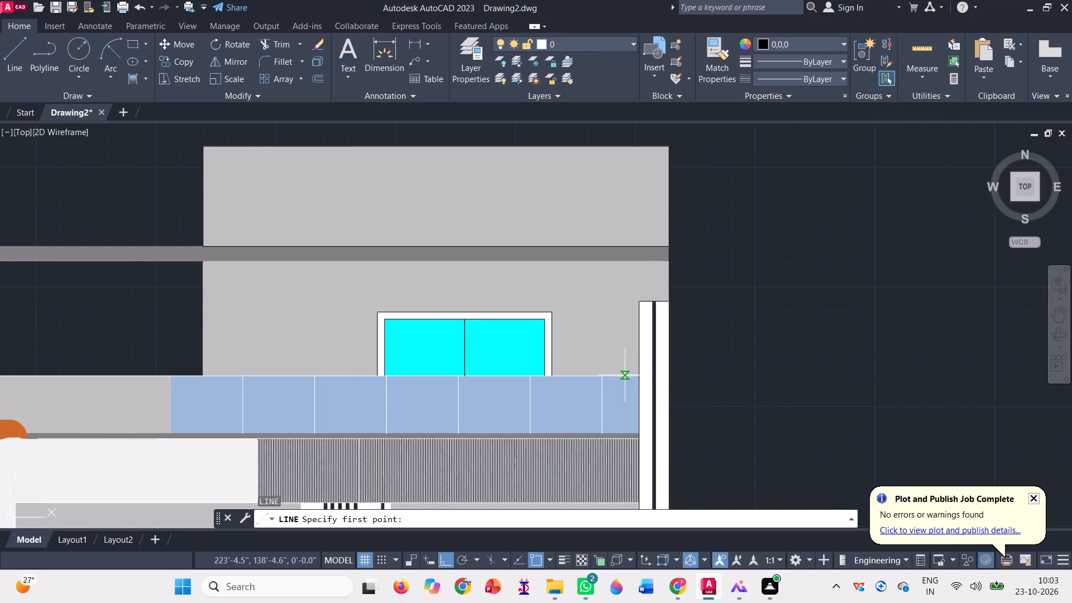
scroll(626, 375, up, 2)
click(655, 377)
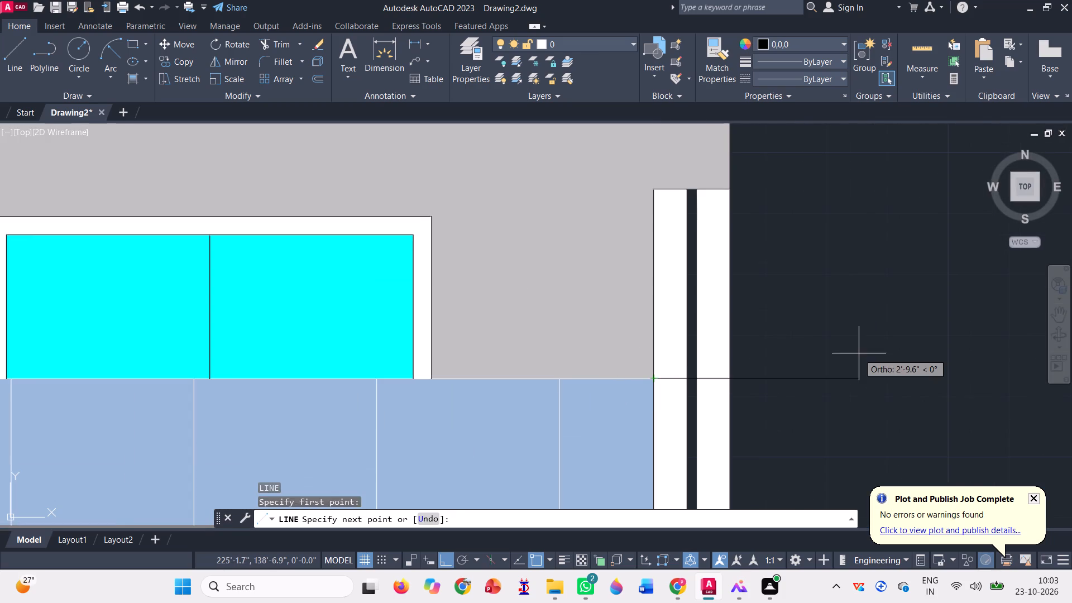
scroll(859, 353, down, 2)
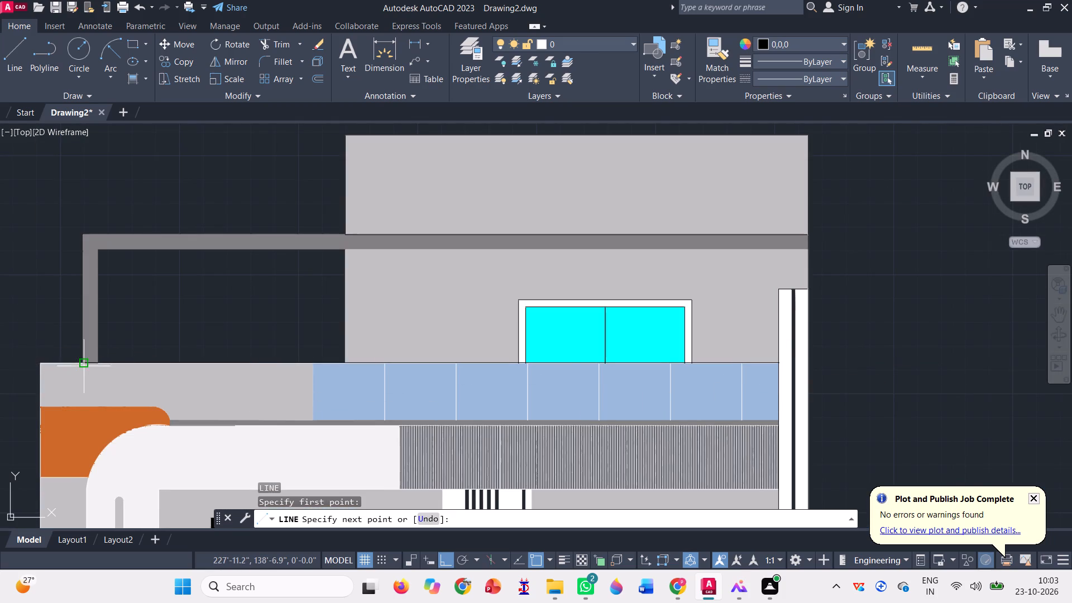
scroll(84, 366, up, 2)
scroll(220, 357, down, 1)
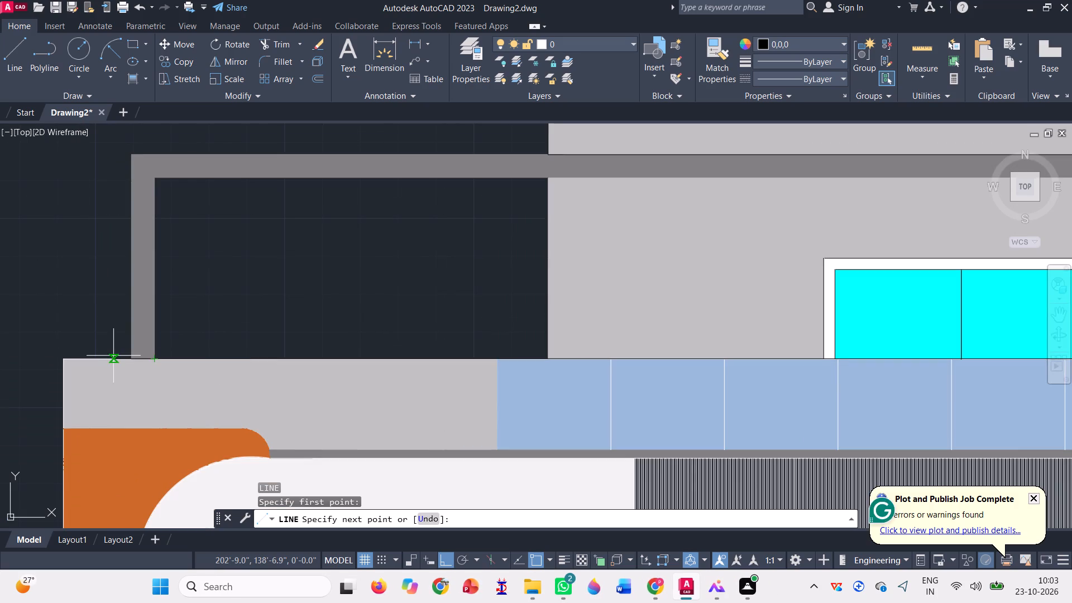
click(64, 356)
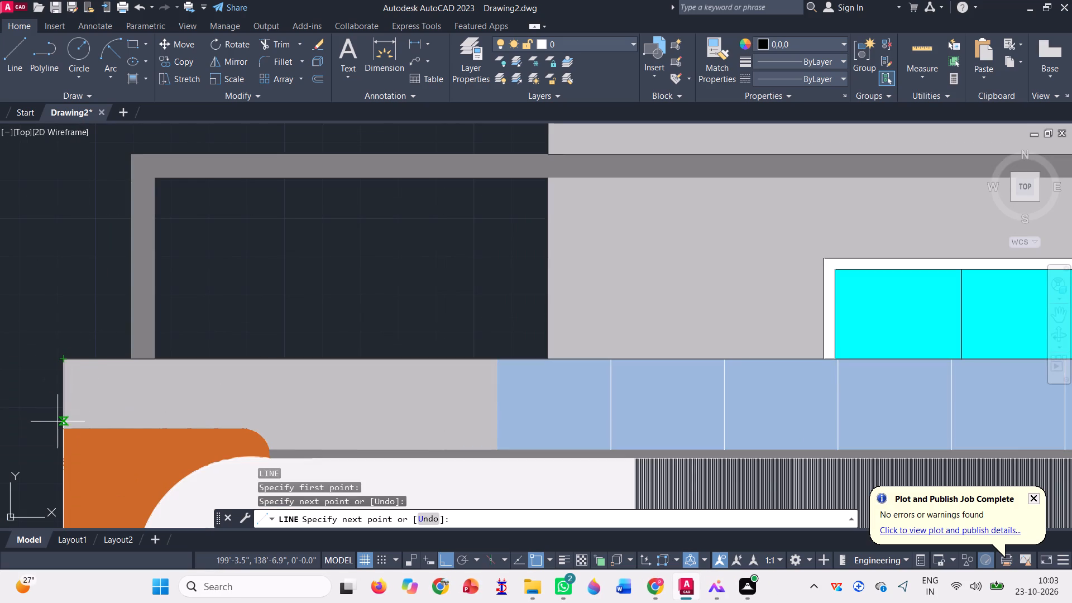
click(65, 425)
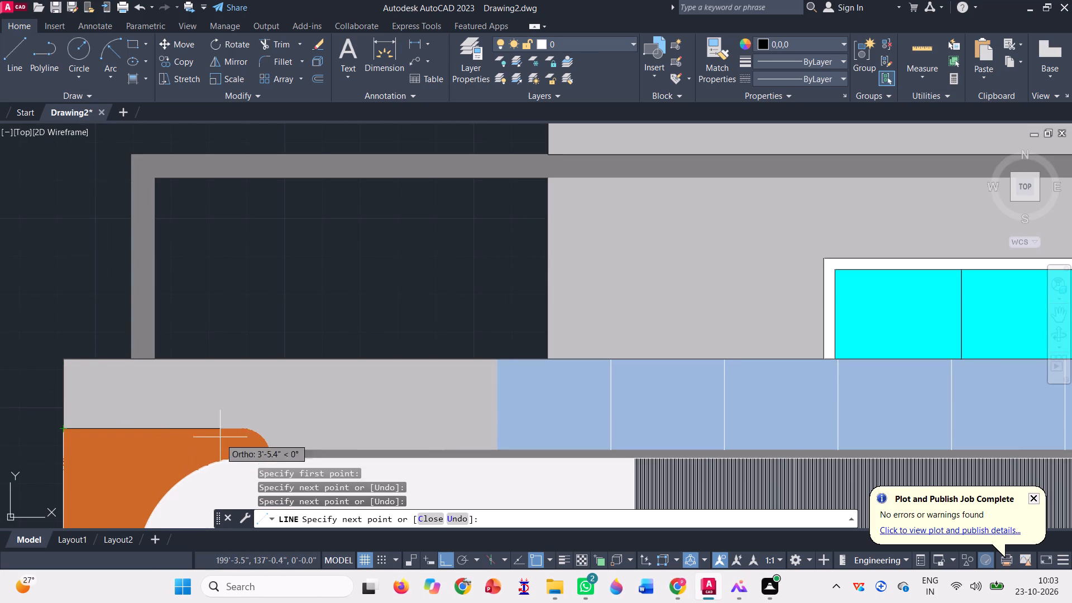
click(241, 427)
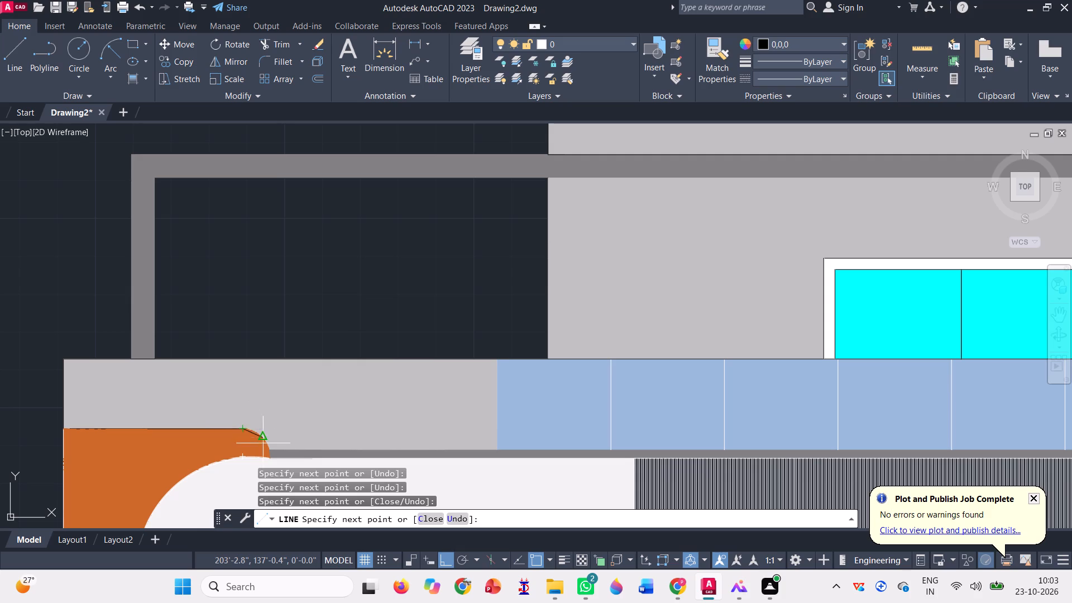
scroll(244, 413, down, 2)
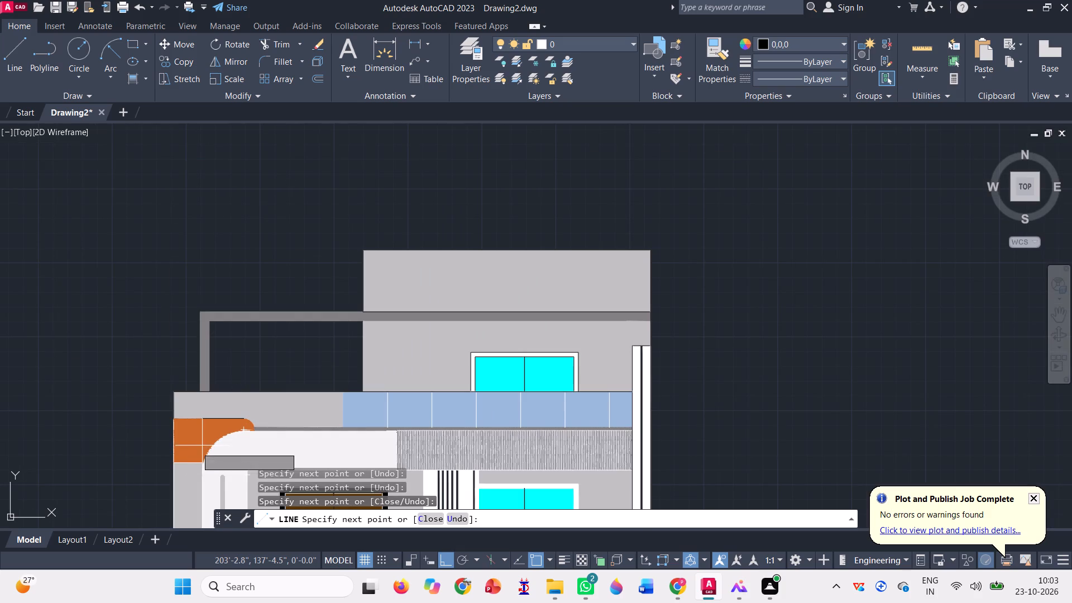
key(space)
Draw a black line along the top edge of the thin grey band below the blue railing, from the orange curve to the white strip.
text(l)
key(Return)
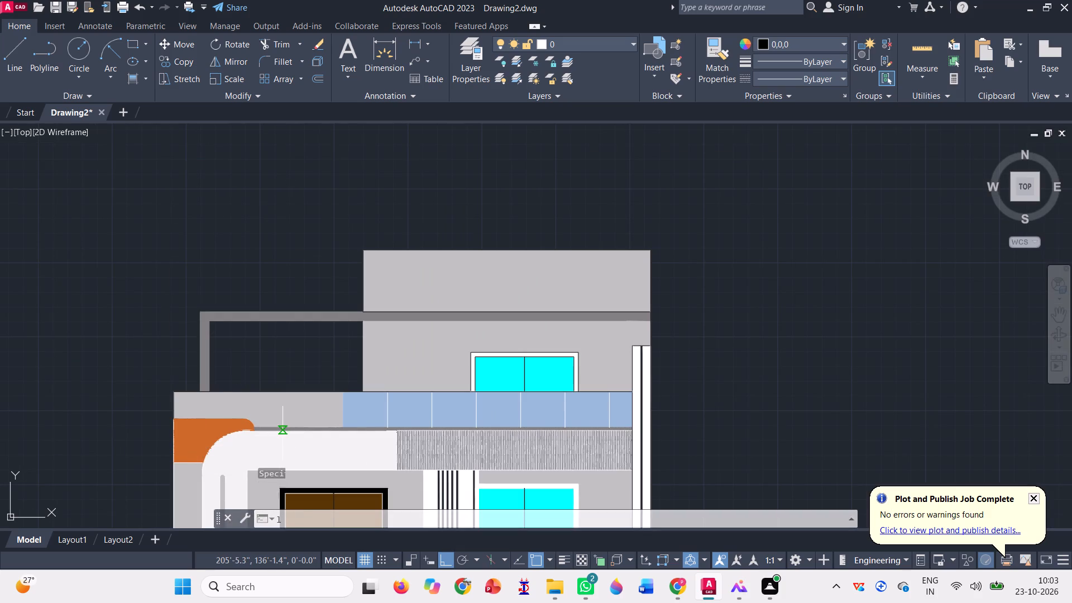
scroll(224, 399, up, 2)
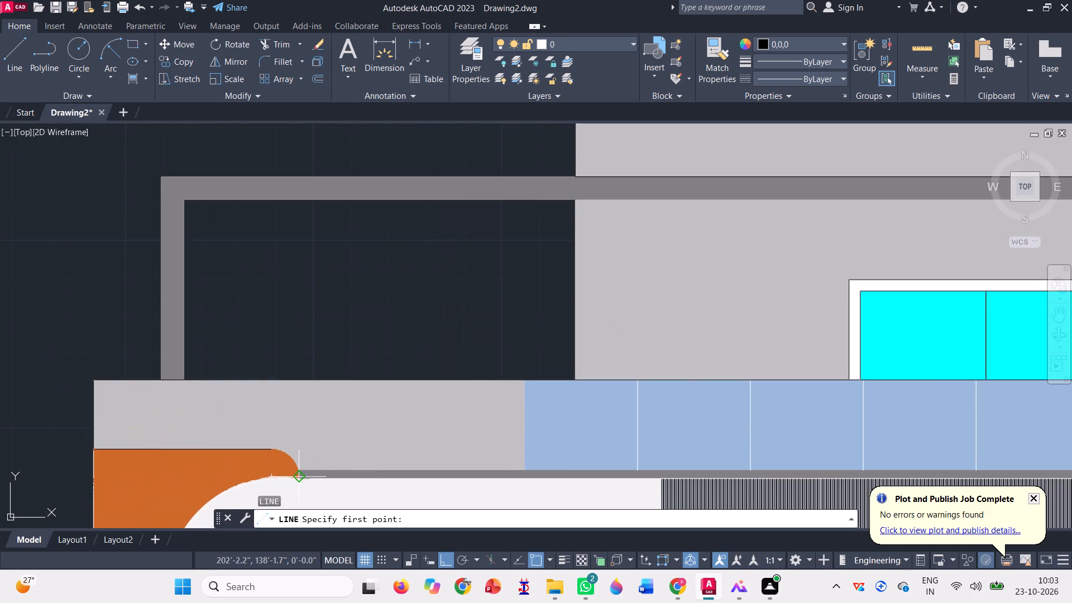
click(298, 469)
scroll(126, 439, down, 1)
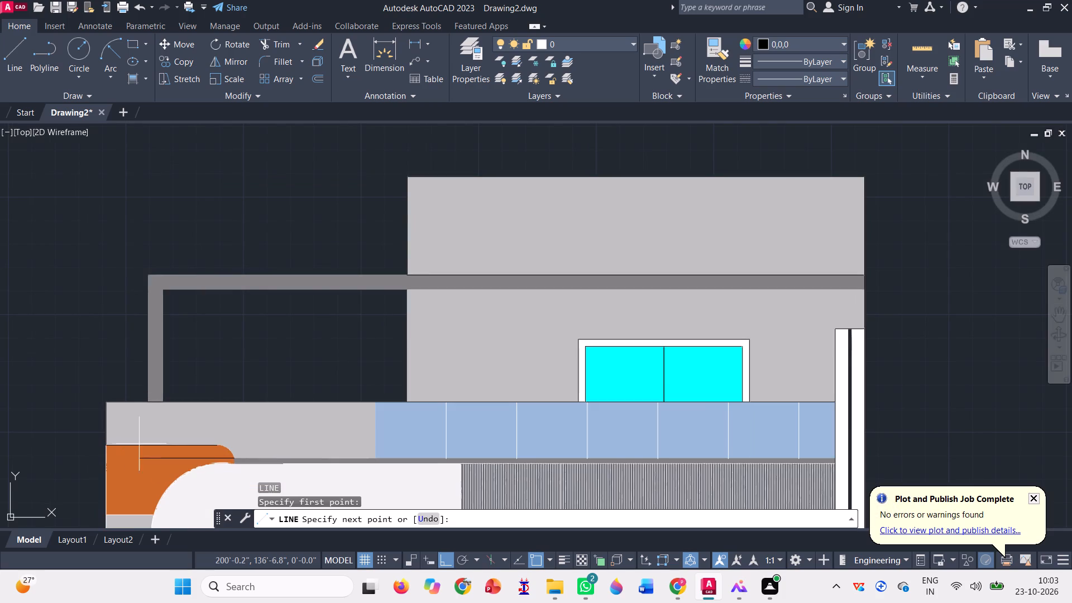
scroll(834, 461, up, 2)
click(834, 460)
scroll(624, 383, down, 1)
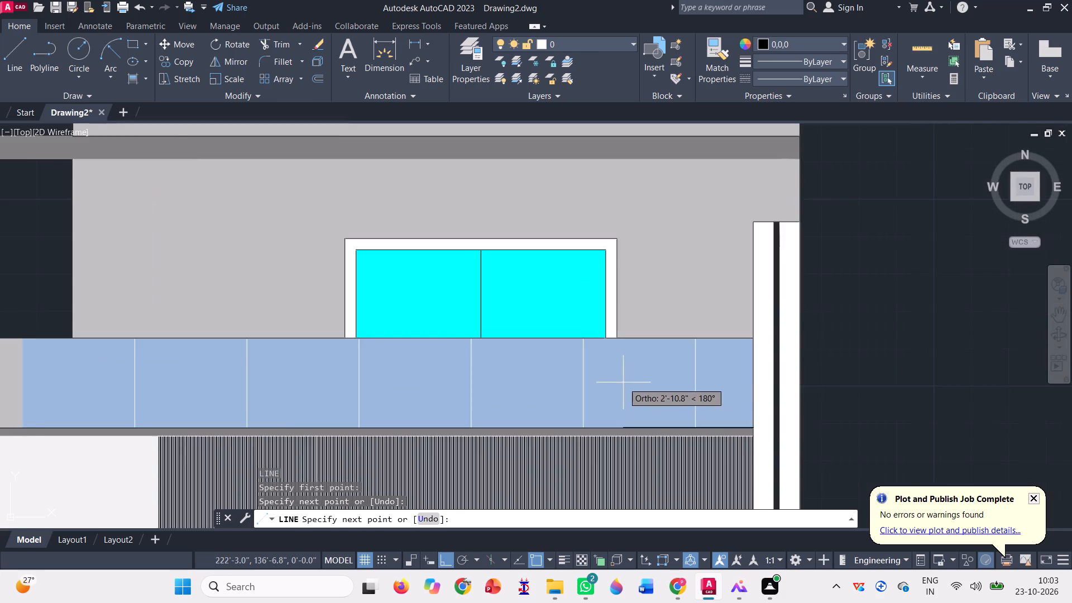
scroll(638, 332, down, 1)
key(space)
Draw a black line along the bottom edge of the thin grey band, from the orange panel's lower corner to the white vertical strip.
key(l)
key(Return)
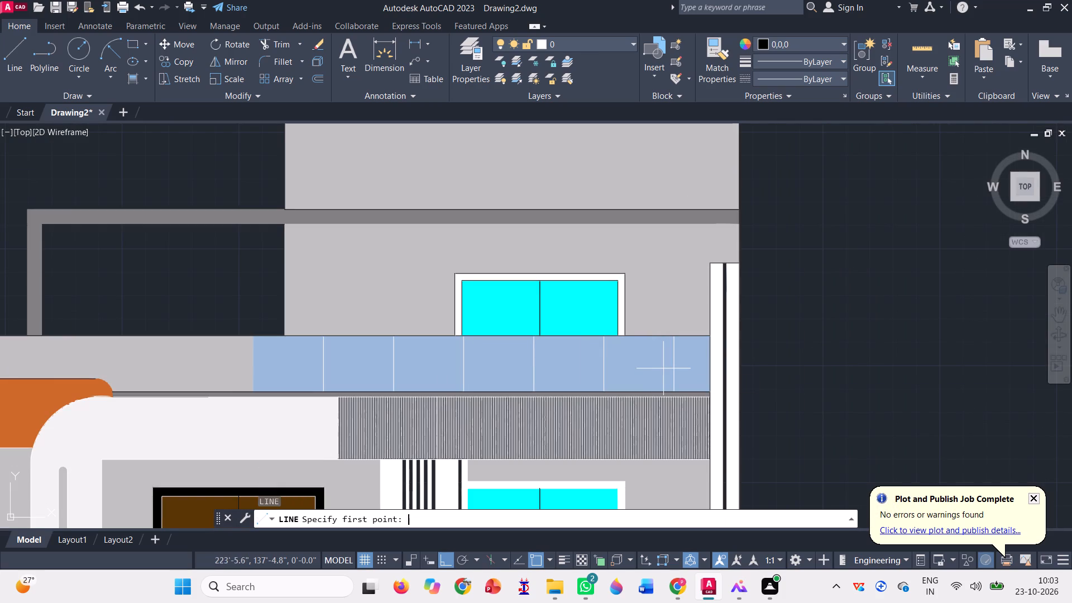
scroll(87, 397, up, 3)
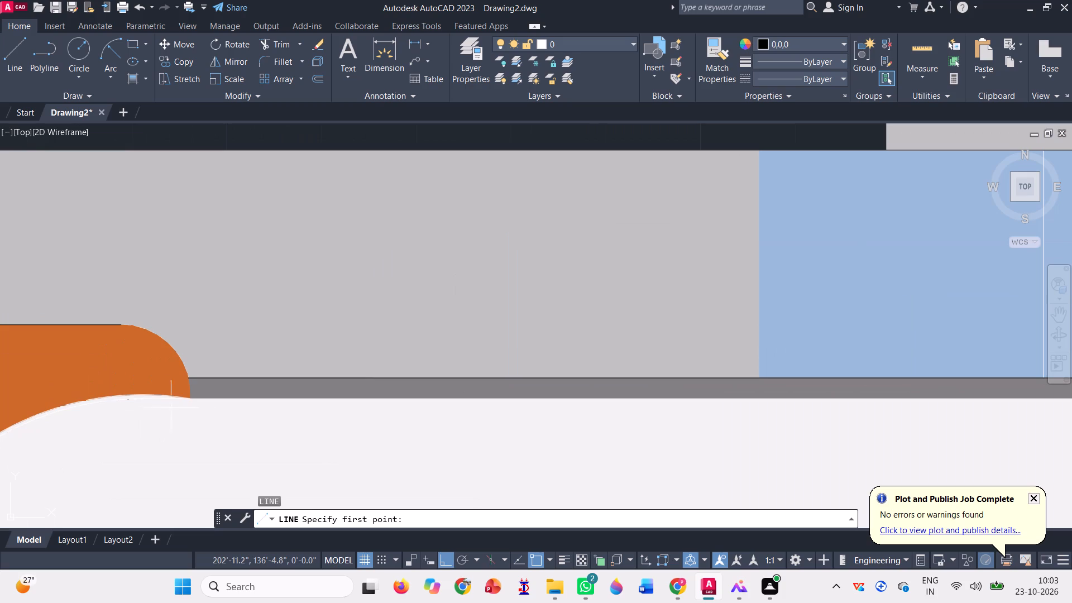
click(189, 401)
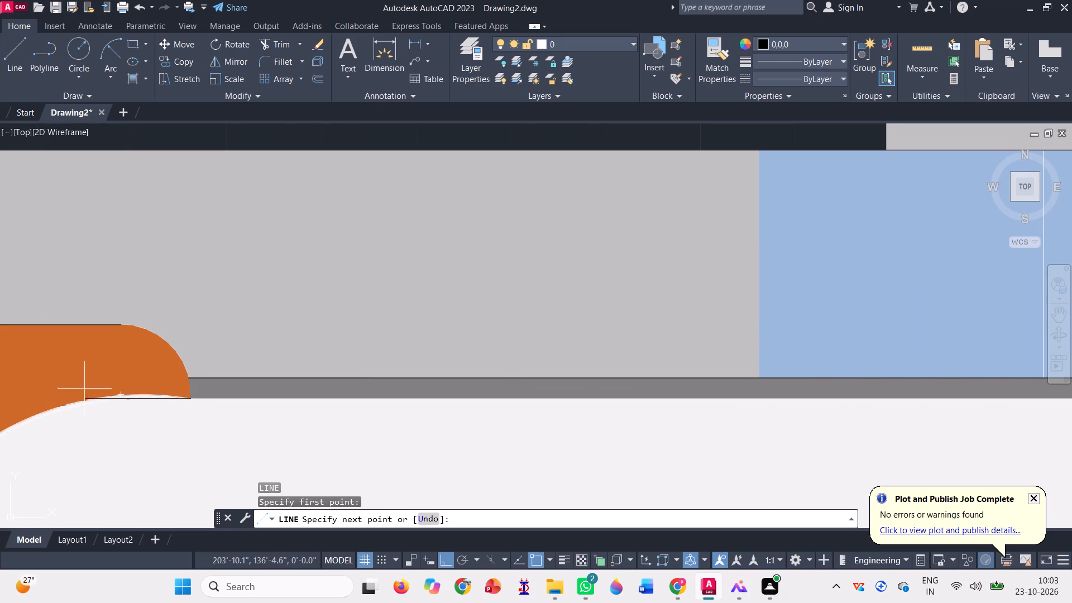
scroll(120, 360, down, 2)
scroll(262, 398, down, 2)
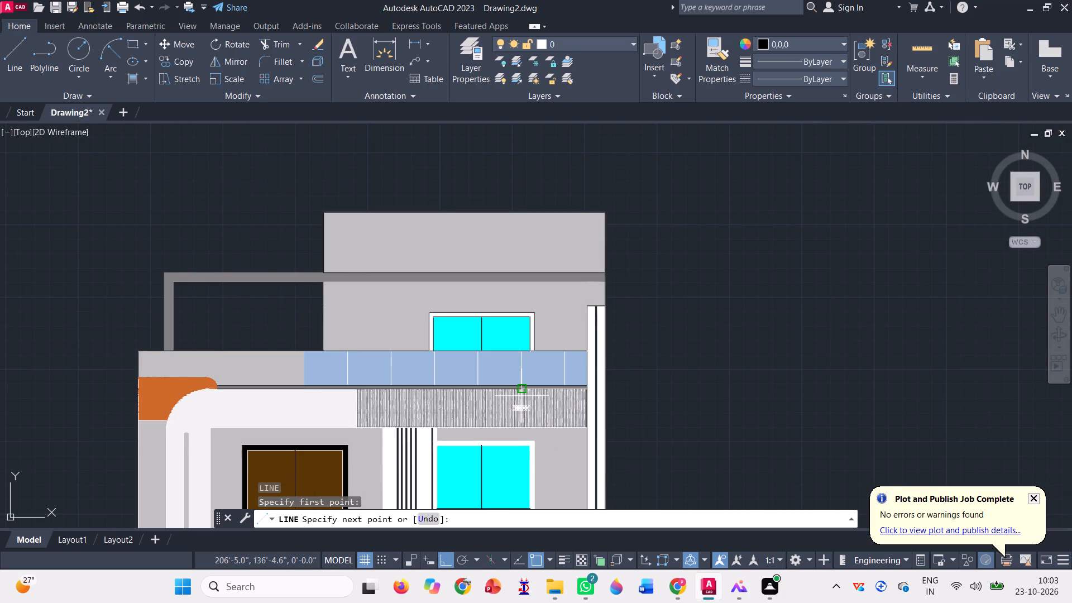
scroll(601, 382, up, 3)
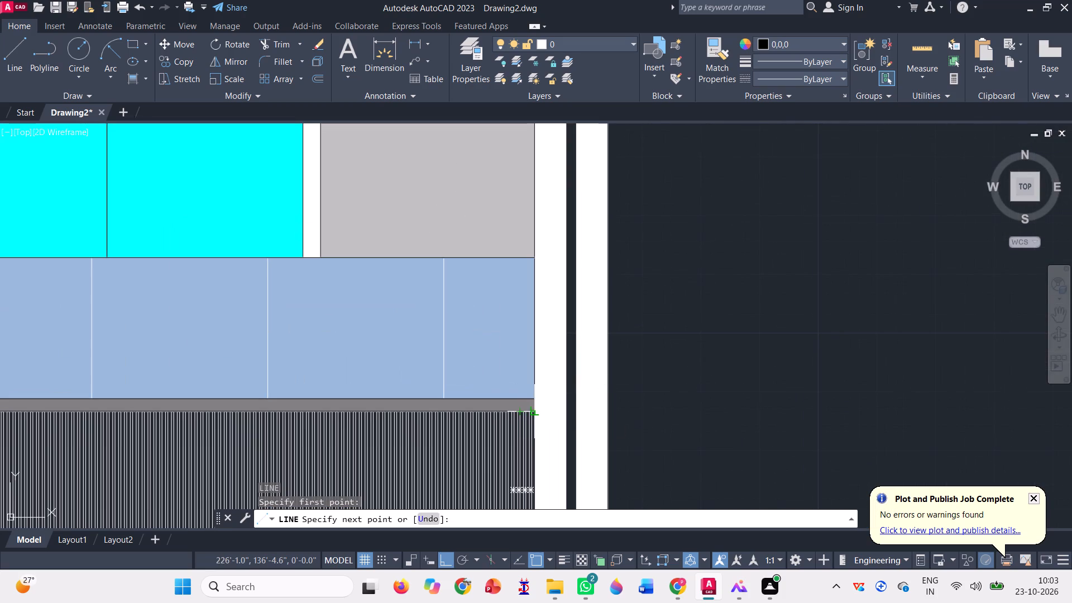
click(538, 412)
scroll(655, 389, down, 2)
key(space)
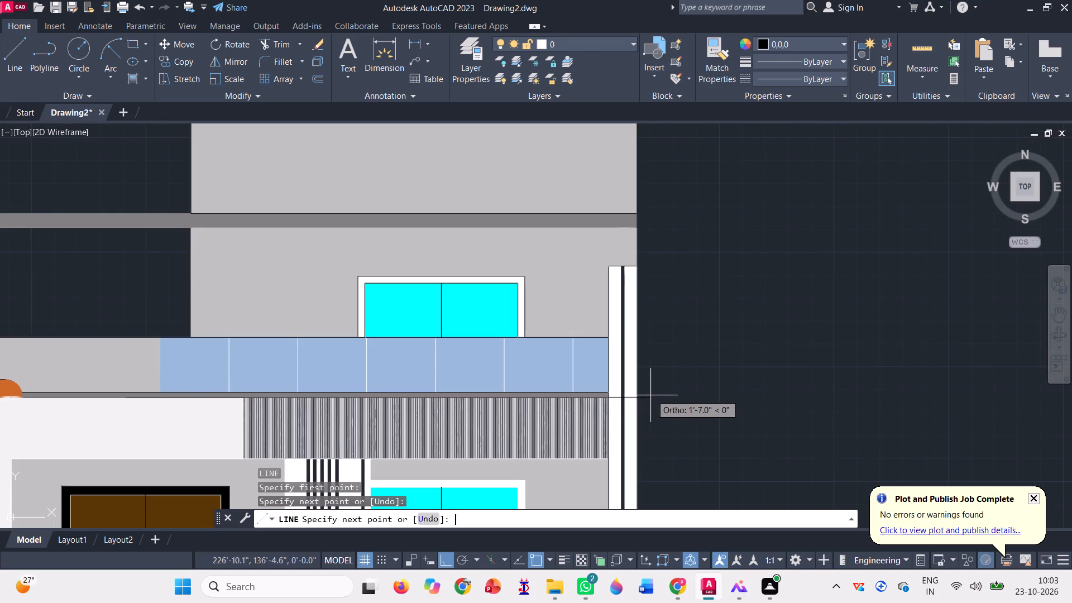
Draw a black vertical line over the blue railing's rightmost white divider, from the railing's bottom edge to its top edge.
key(l)
key(Return)
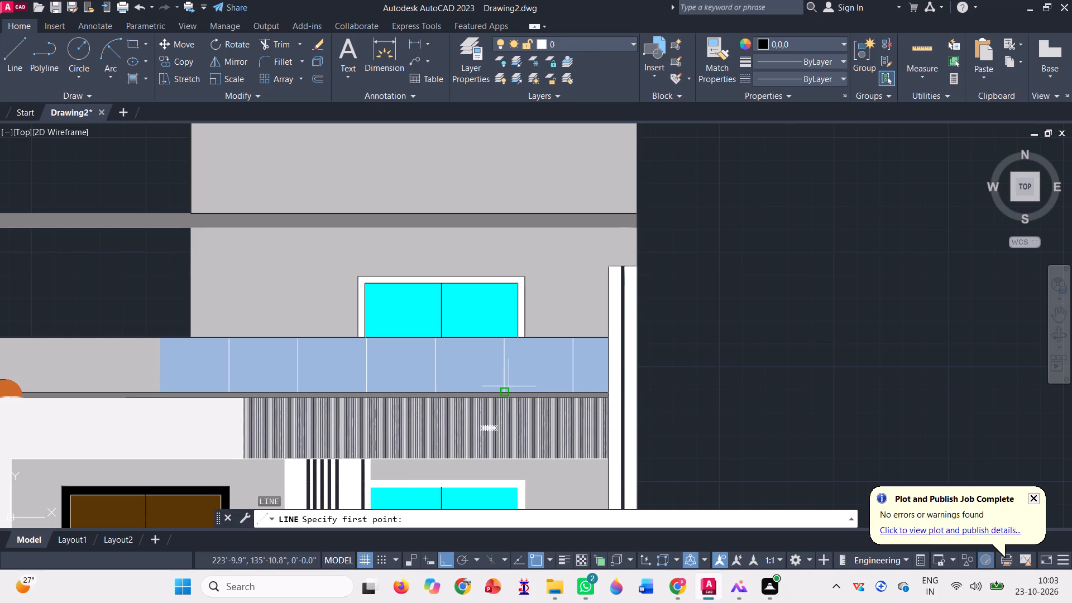
scroll(568, 372, up, 2)
click(576, 423)
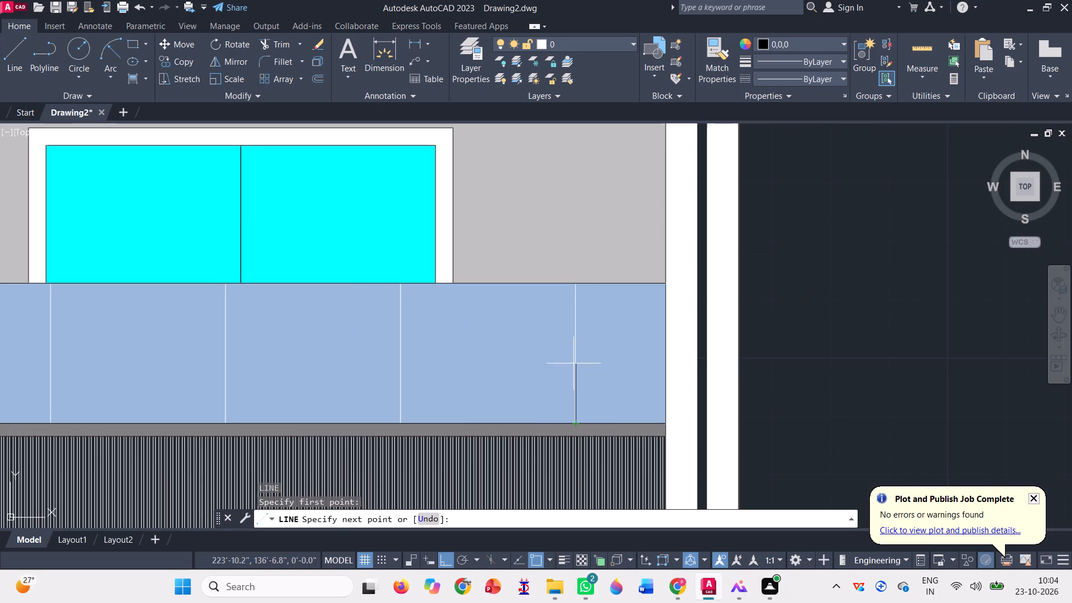
click(576, 285)
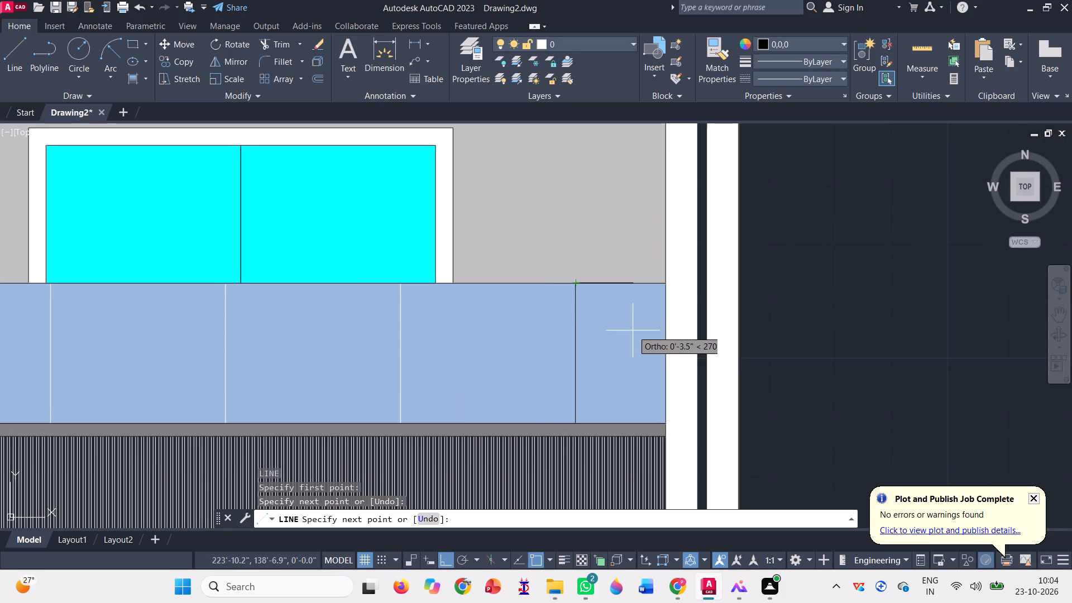
key(l)
key(Return)
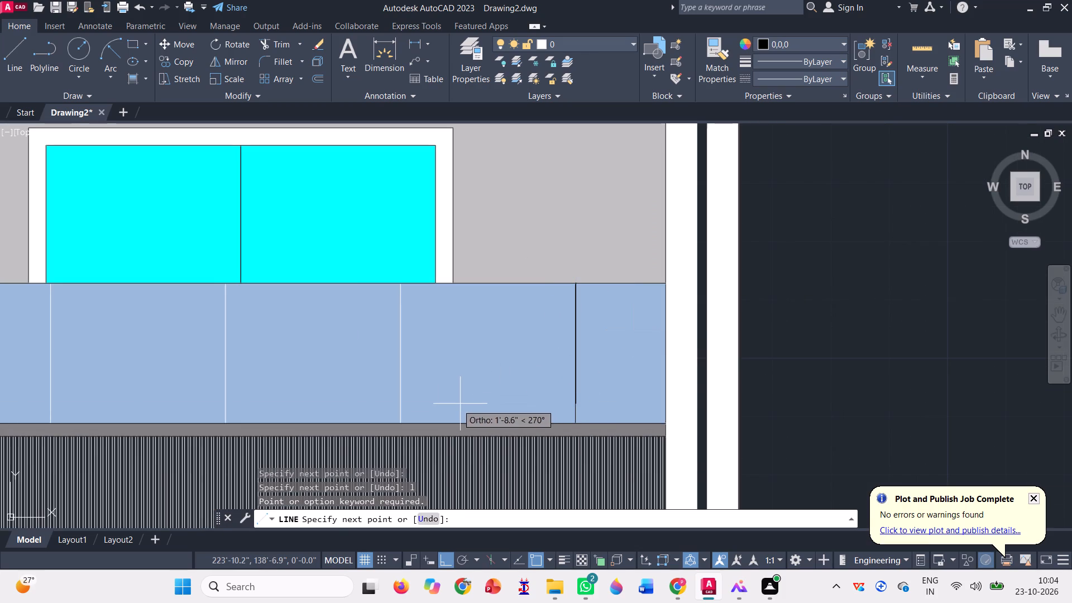
key(Escape)
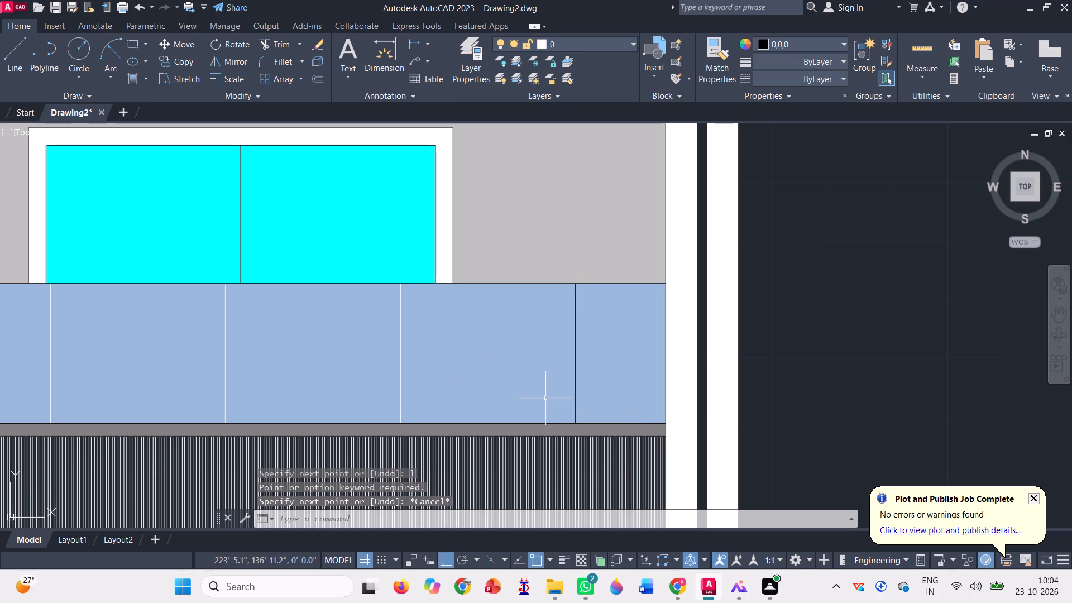
Draw black vertical lines over the second and third dividers from the right end of the upper blue railing, bottom edge to top edge.
key(l)
key(Return)
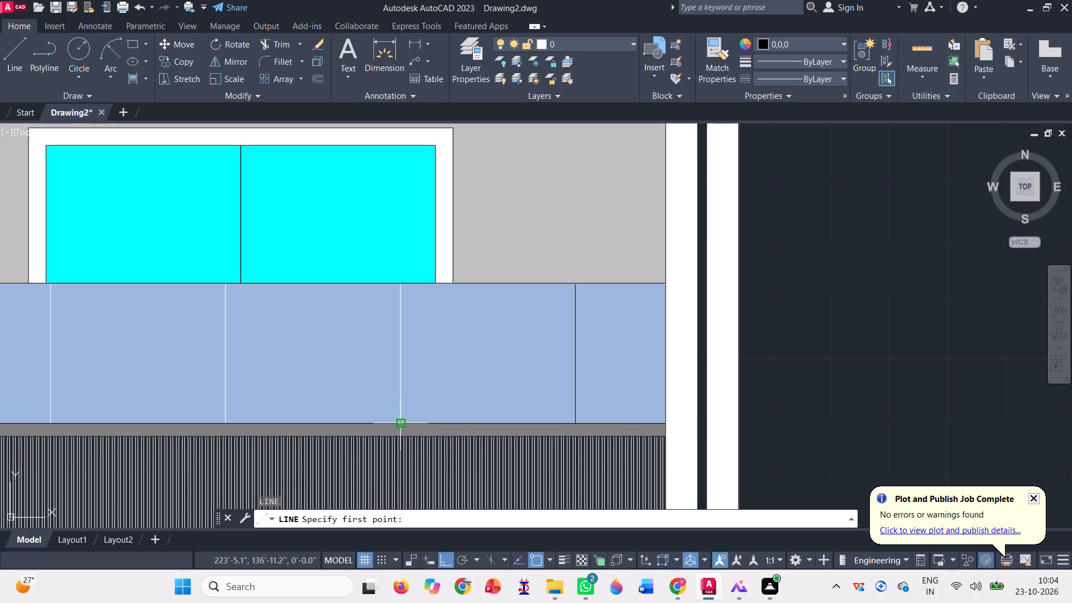
click(401, 421)
click(400, 280)
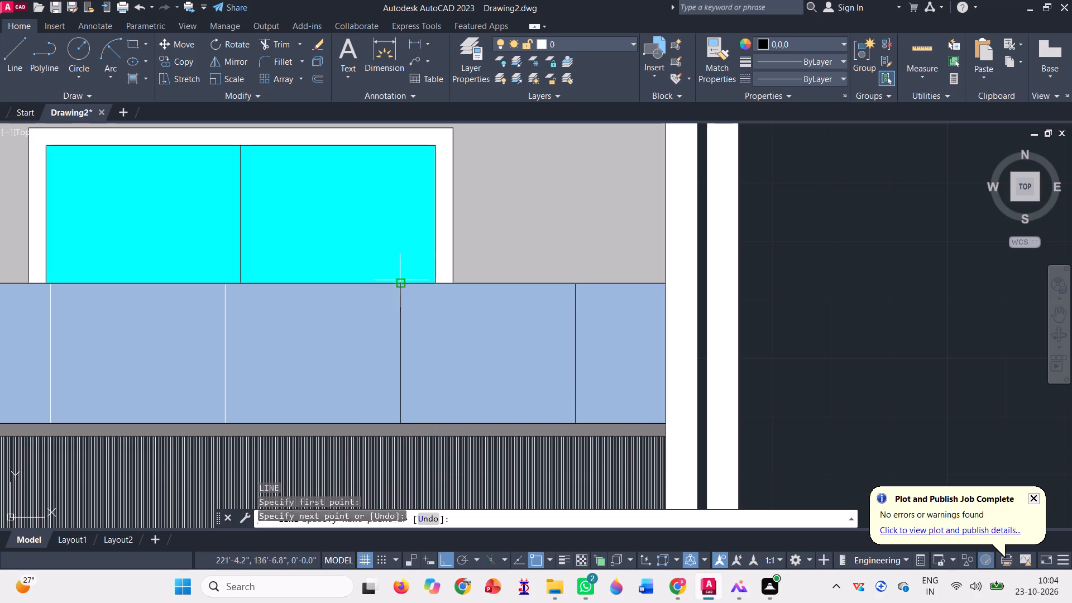
key(space)
text(l)
key(Return)
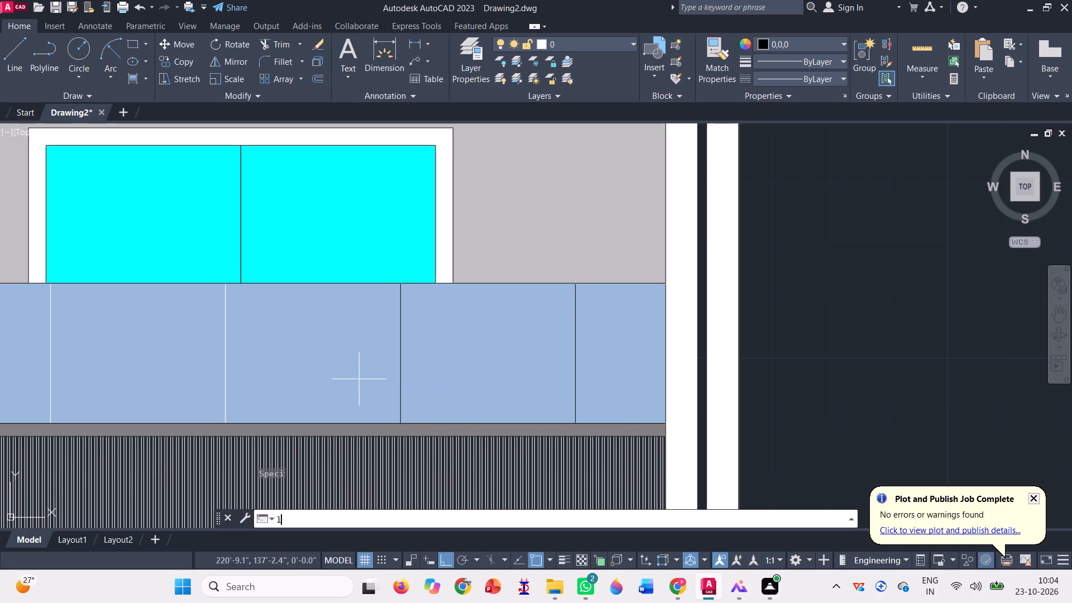
click(227, 422)
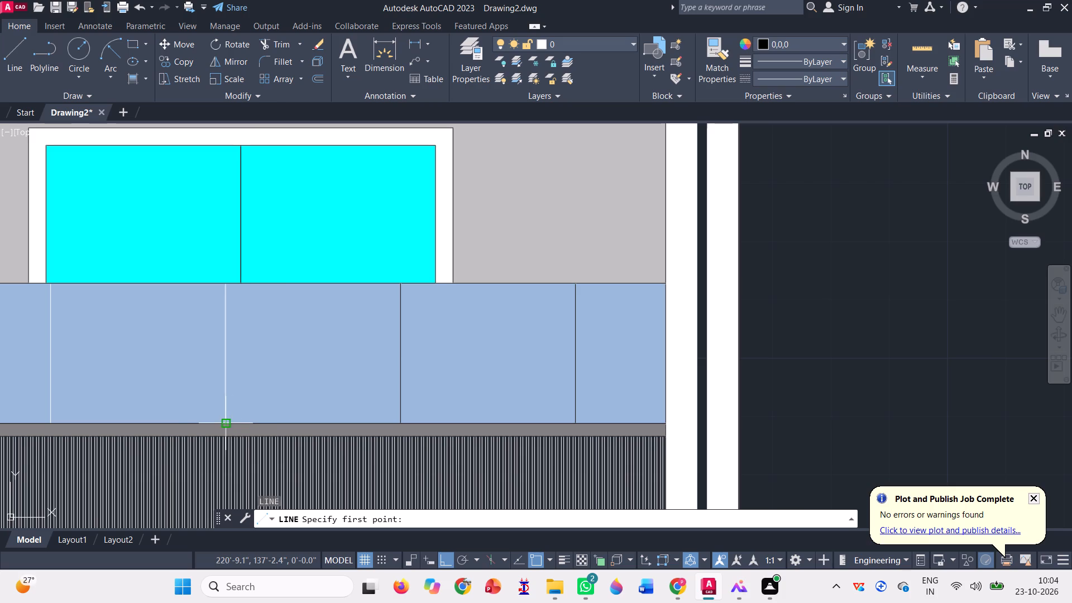
click(223, 281)
scroll(496, 353, down, 2)
key(space)
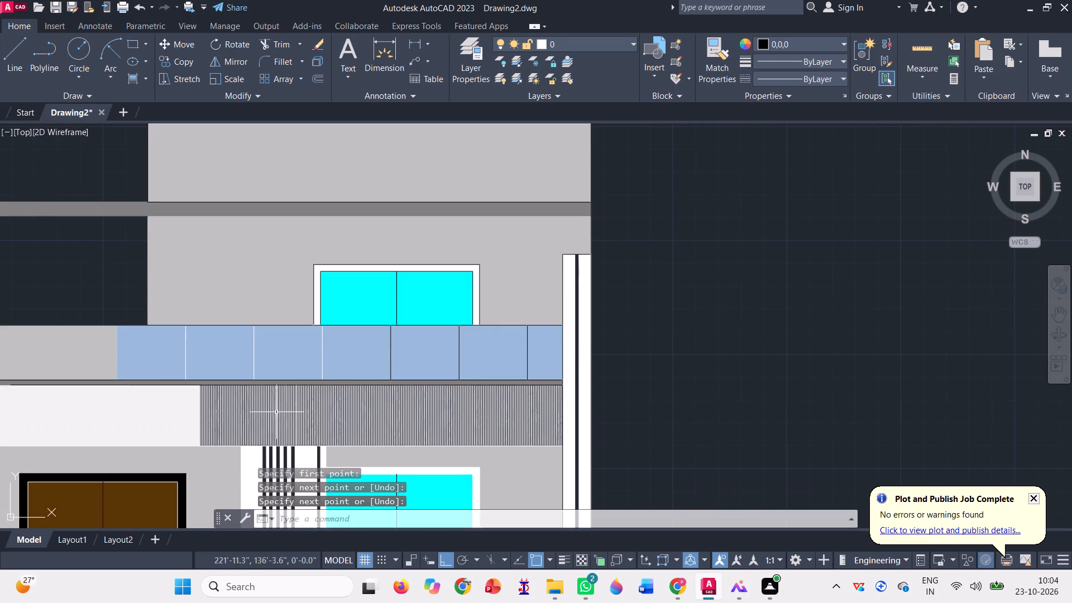
Draw black vertical lines over the fourth and fifth dividers from the right end of the upper blue railing.
key(l)
key(Return)
scroll(292, 354, up, 2)
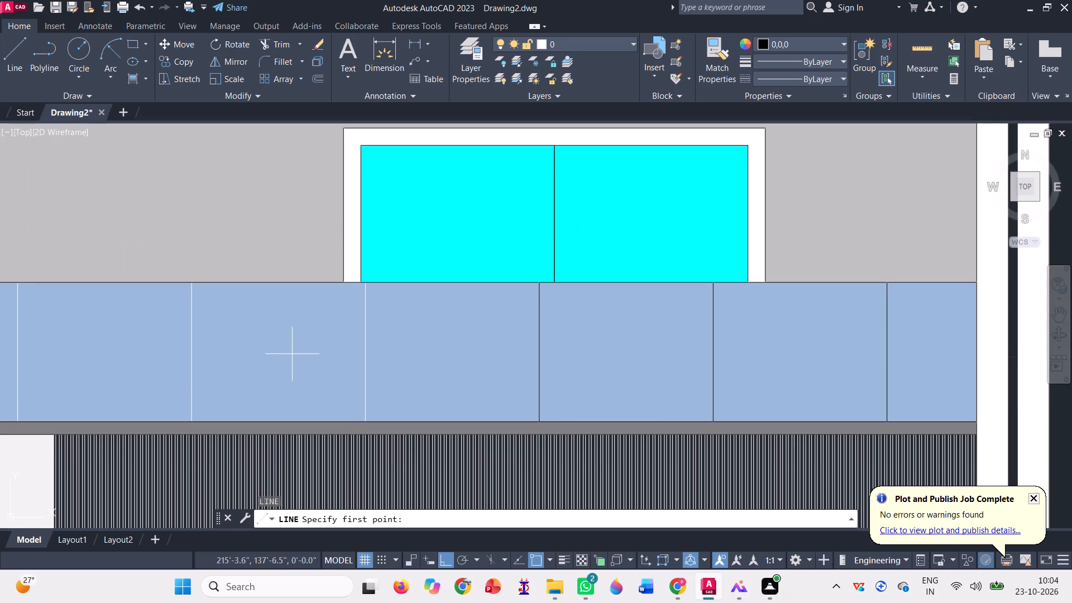
click(363, 422)
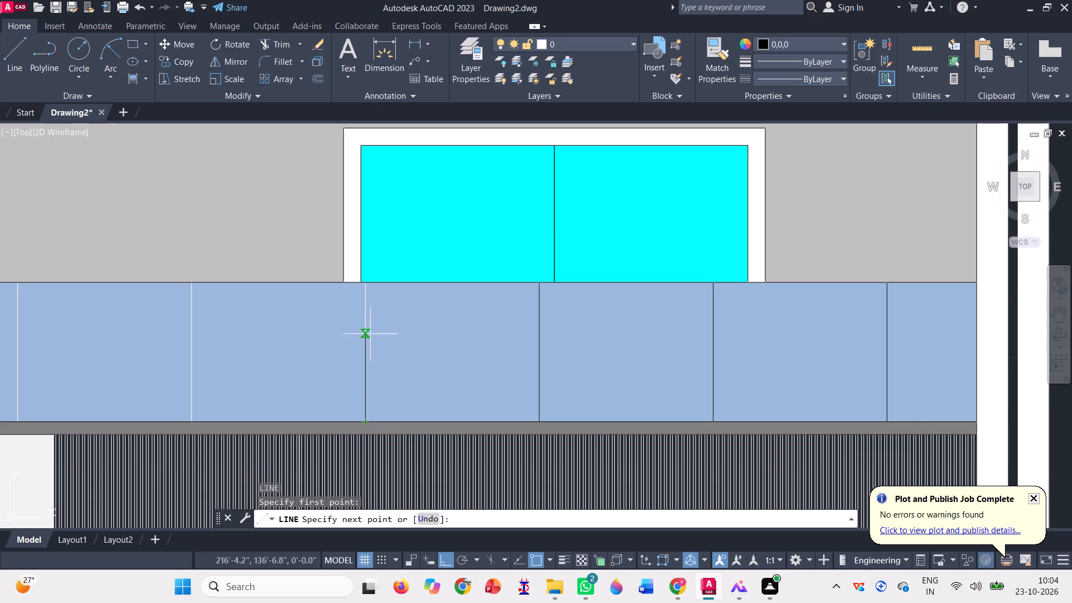
click(366, 280)
key(space)
text(l)
key(Return)
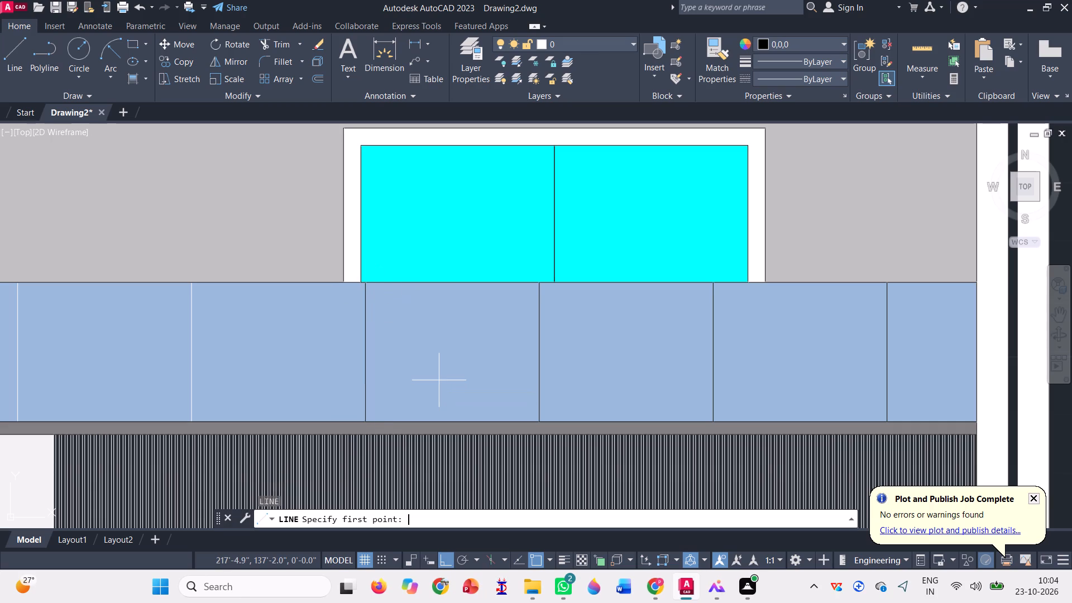
click(192, 419)
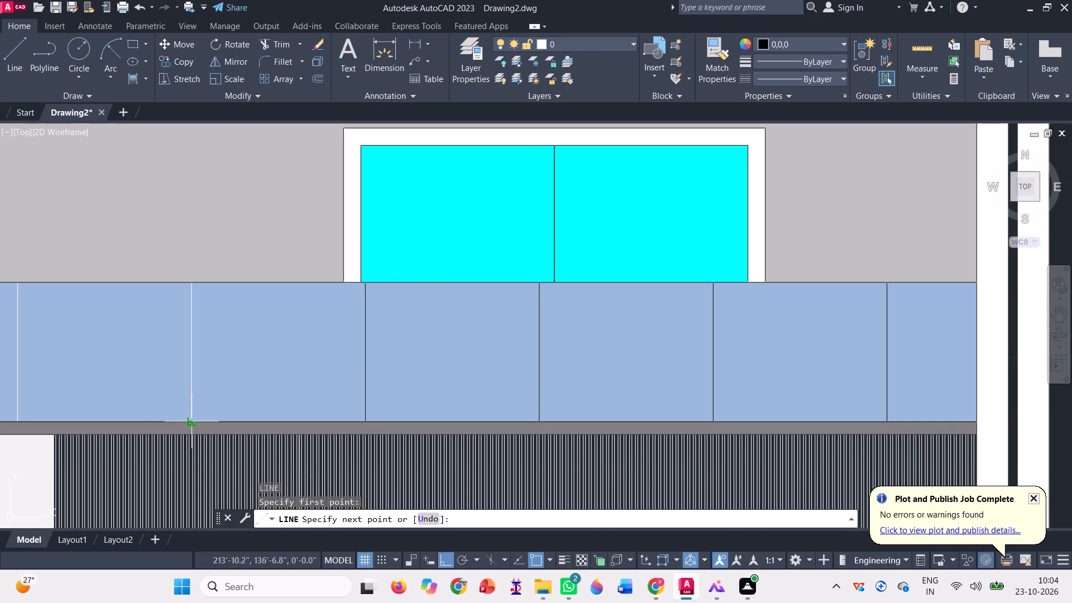
click(189, 281)
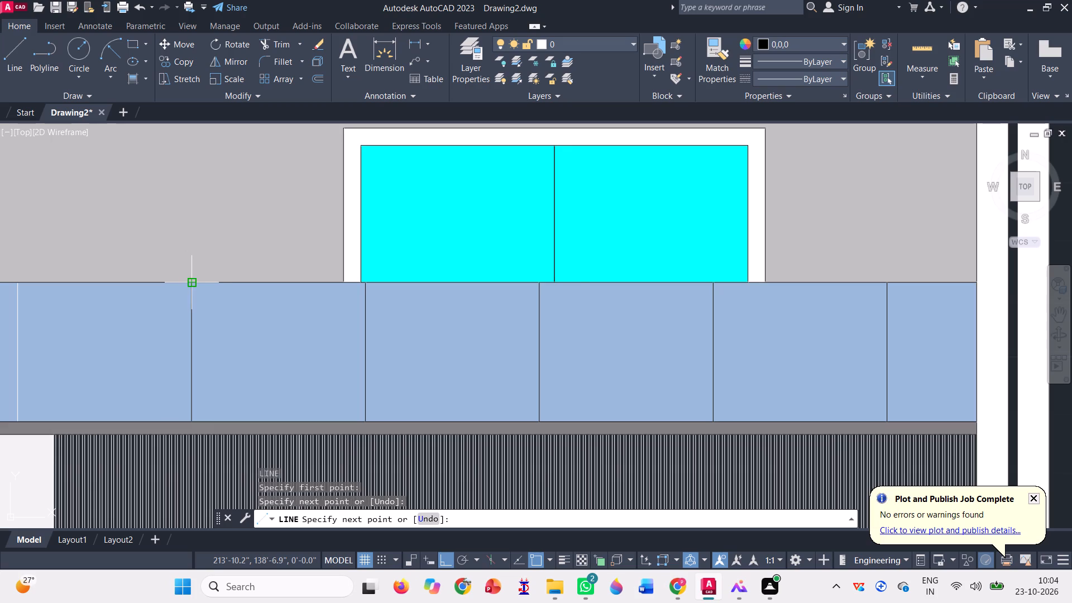
scroll(581, 394, down, 2)
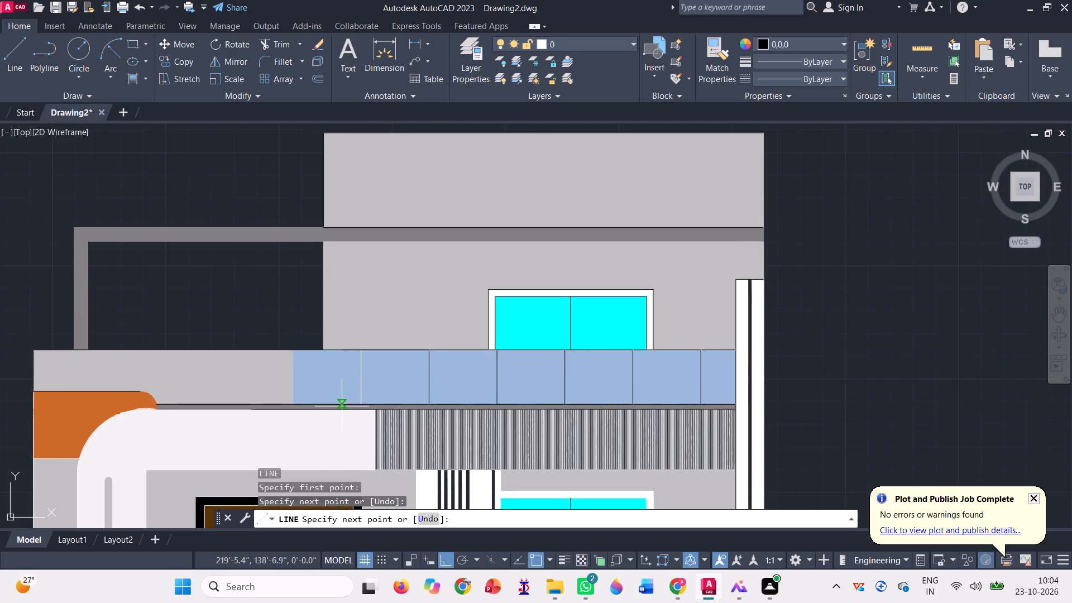
key(space)
Draw a black vertical line over the upper blue railing's leftmost white divider, from its bottom edge to its top edge.
text(l)
key(Return)
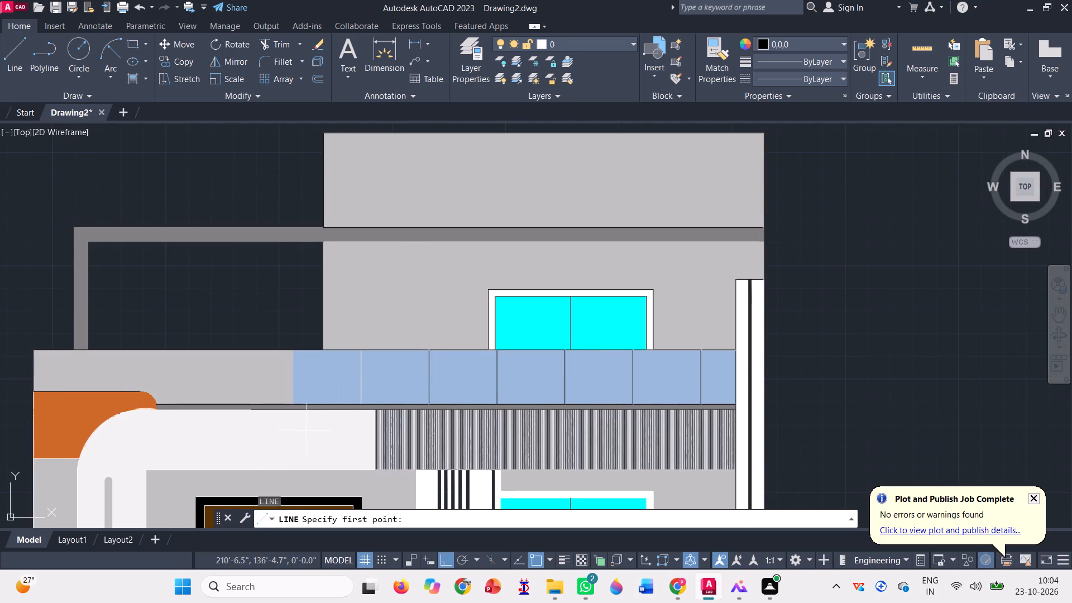
scroll(347, 416, up, 2)
click(379, 386)
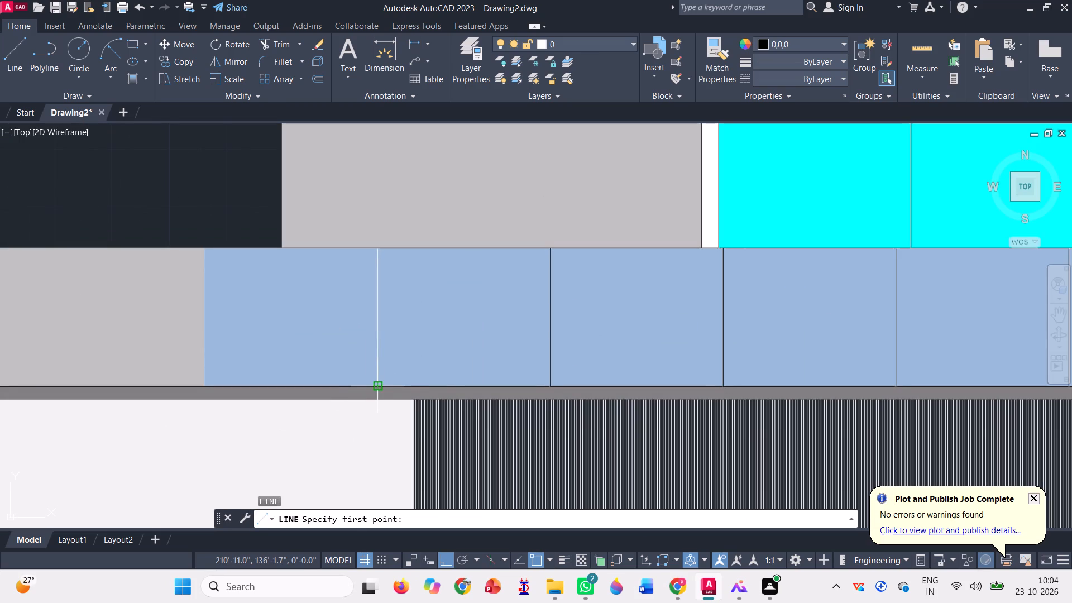
click(380, 250)
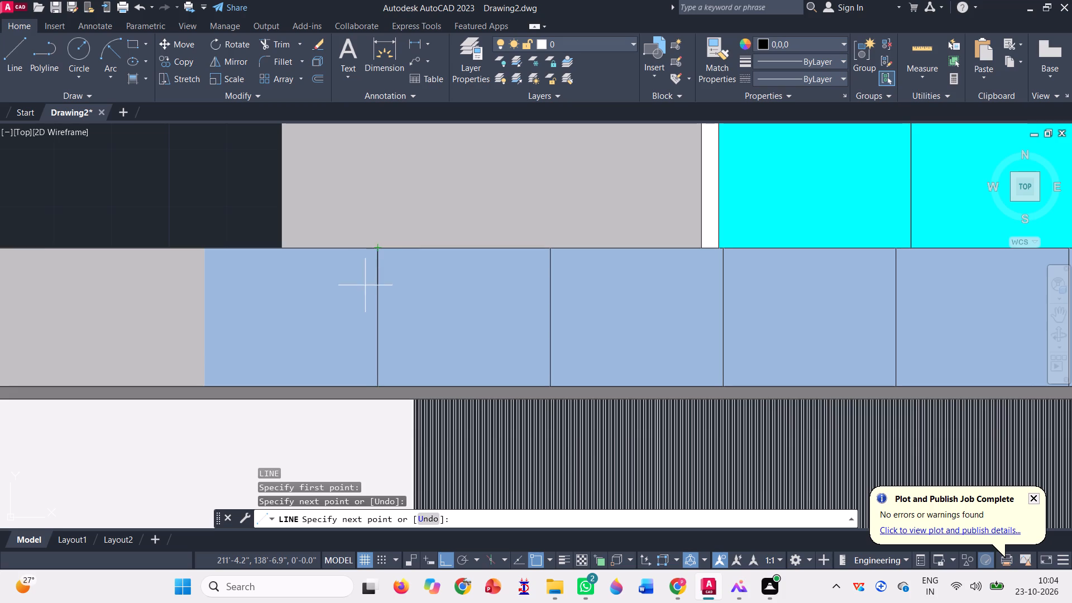
key(space)
Draw a continuous black line up the upper blue railing's left end and along its top edge to the upper wall's lower-left corner.
key(l)
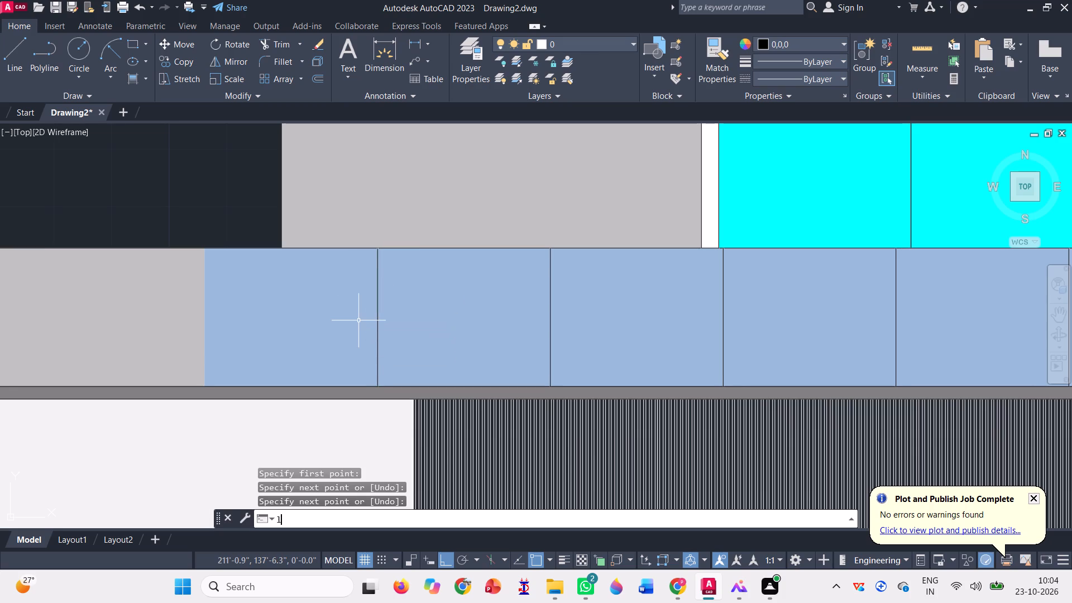
key(Return)
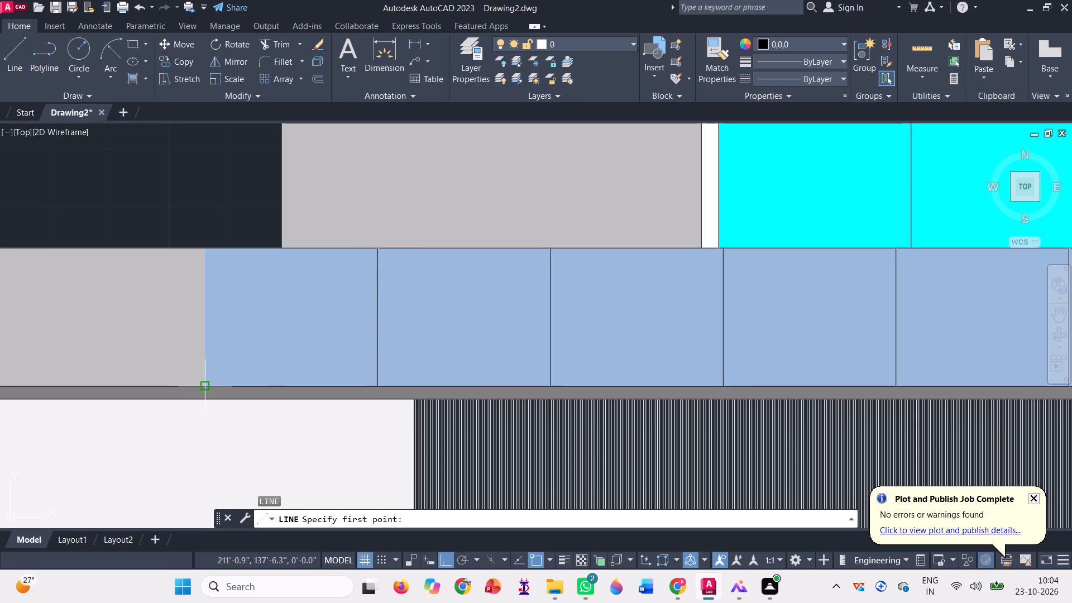
click(205, 386)
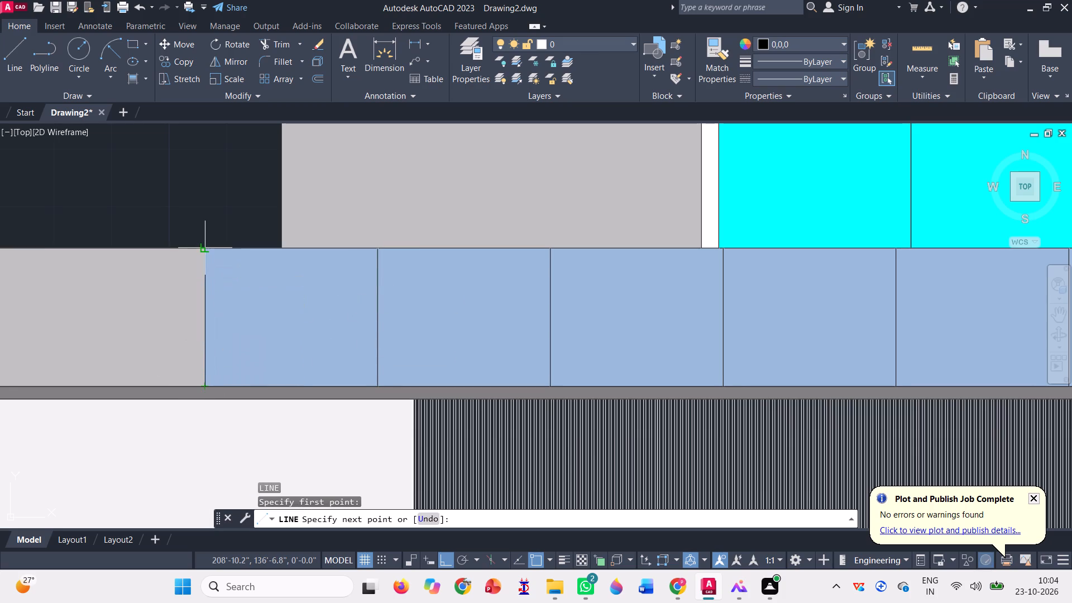
click(208, 247)
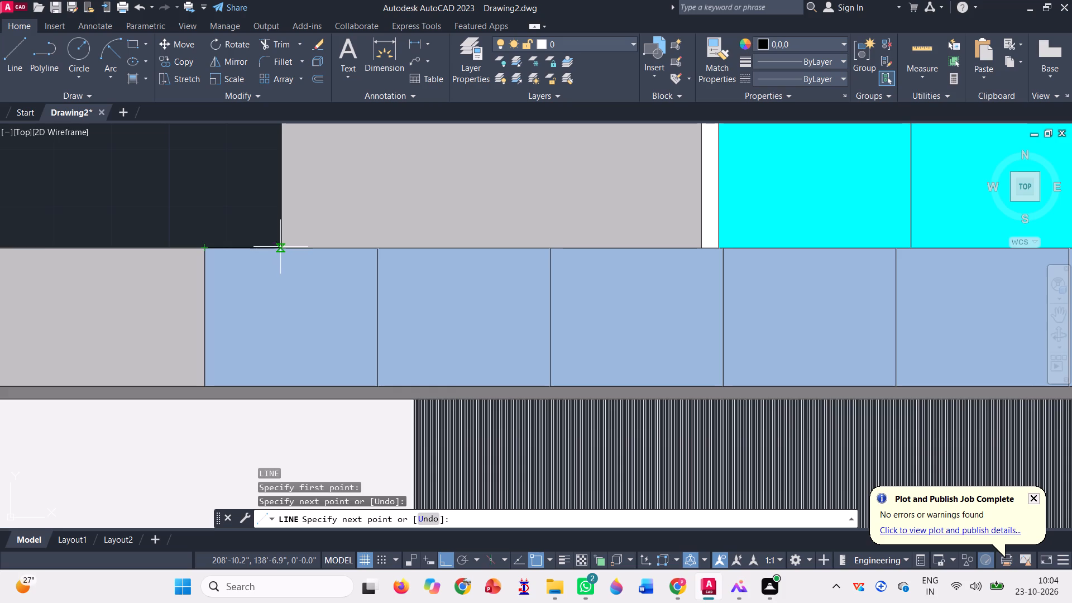
click(280, 250)
scroll(482, 319, down, 2)
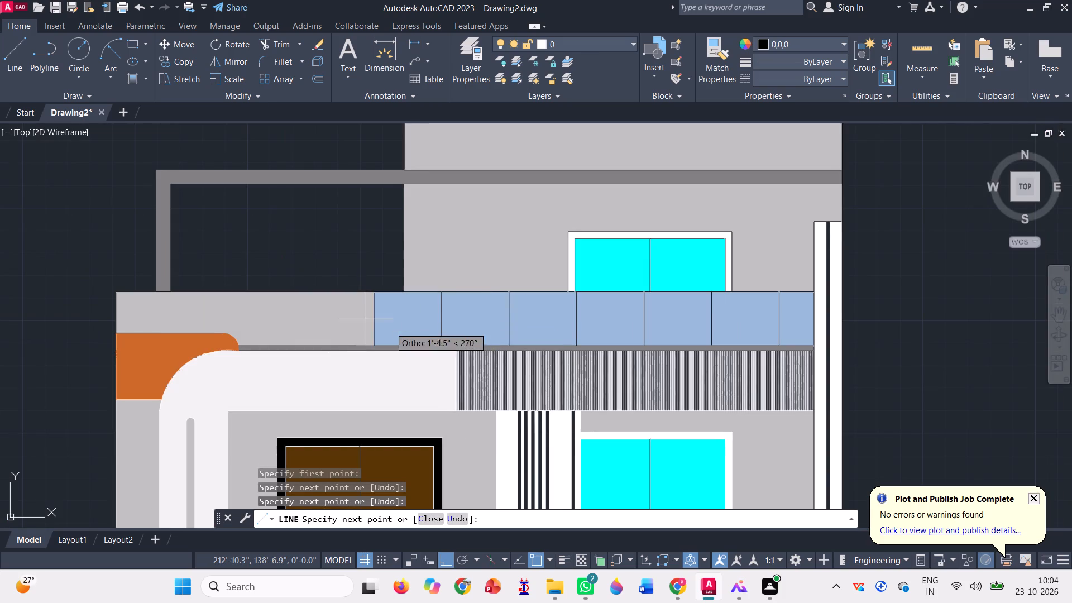
key(space)
Draw a black vertical line down the building's left edge, from the orange panel's upper-left corner to the building base.
key(l)
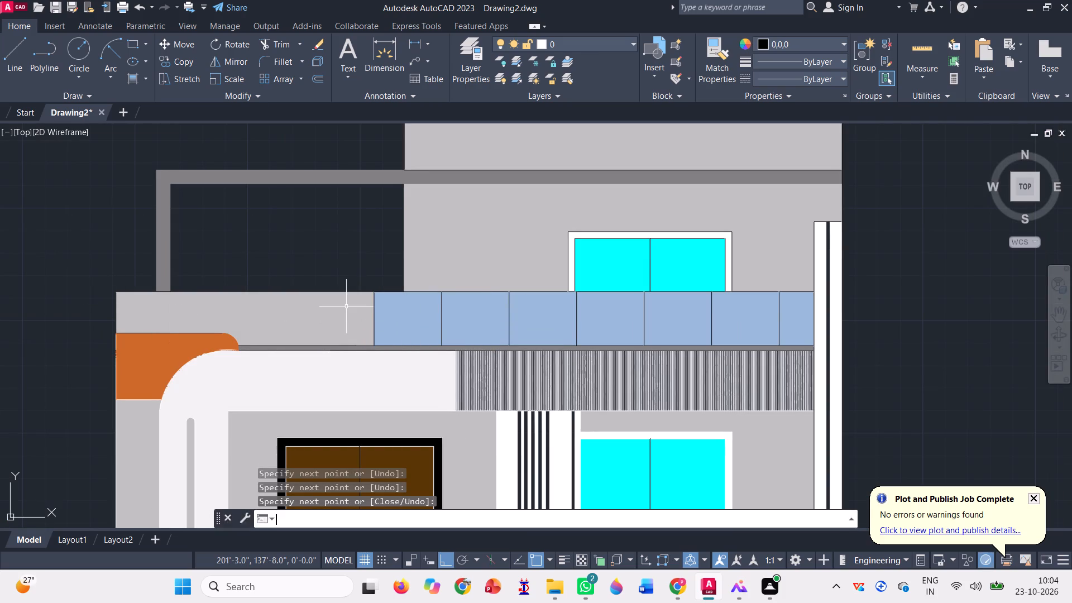
key(Return)
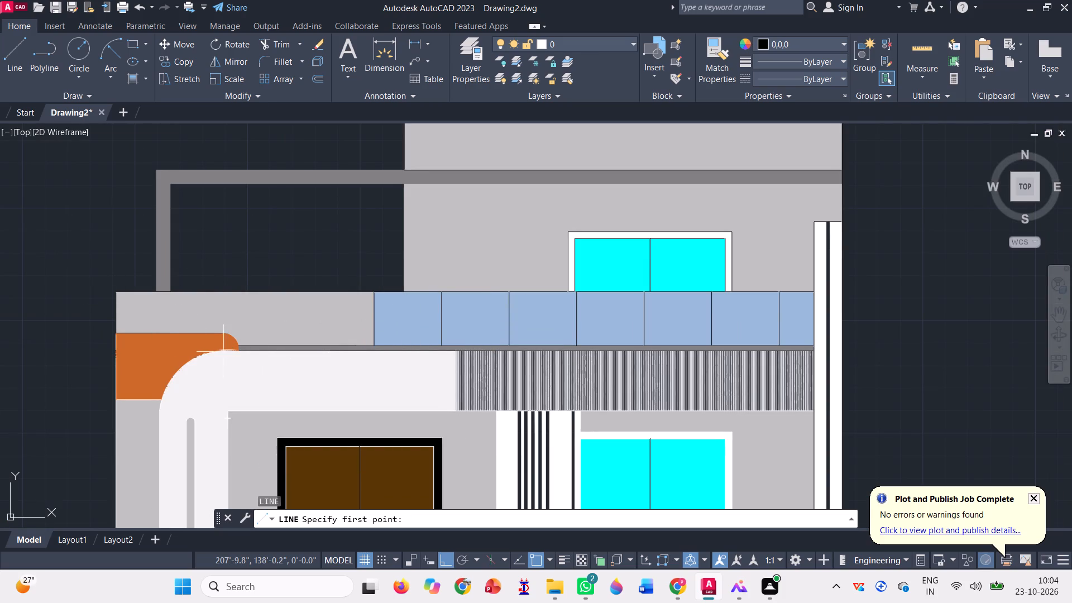
scroll(123, 332, up, 2)
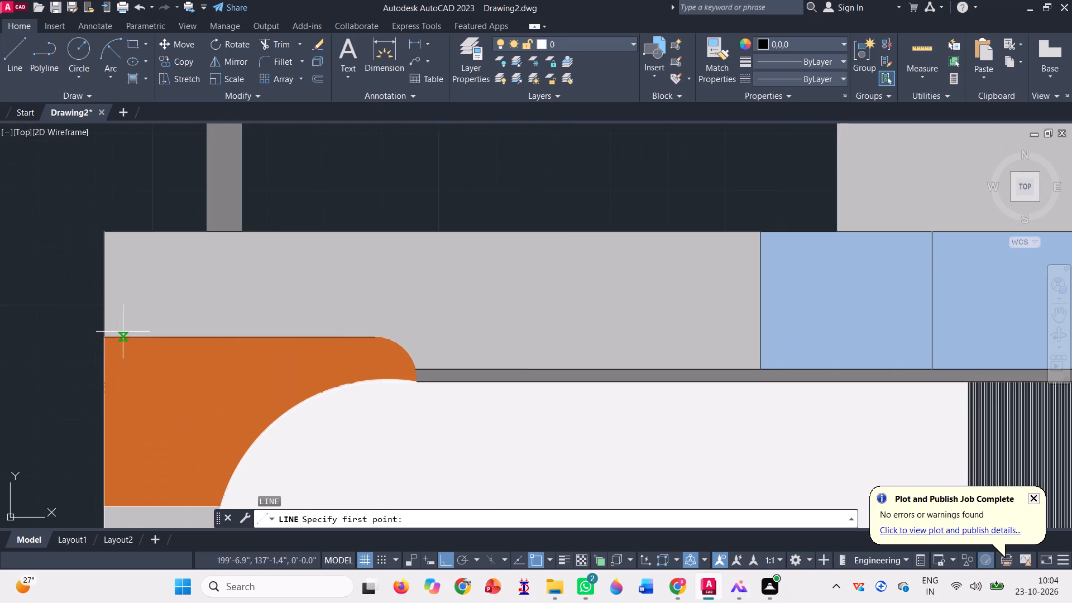
click(105, 336)
scroll(183, 226, down, 3)
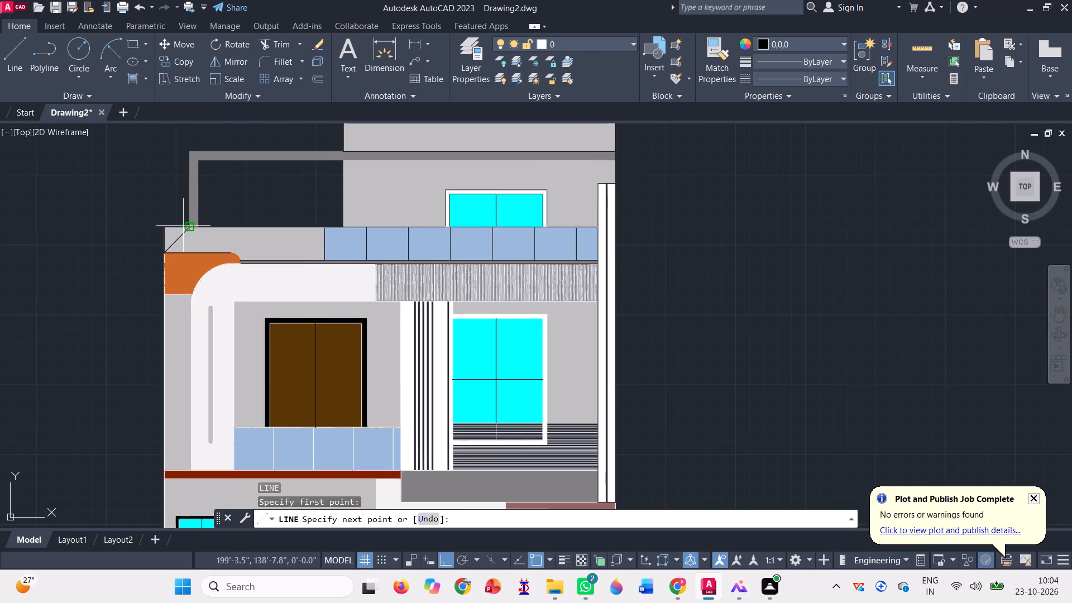
scroll(183, 226, down, 1)
scroll(167, 347, down, 2)
scroll(162, 427, up, 3)
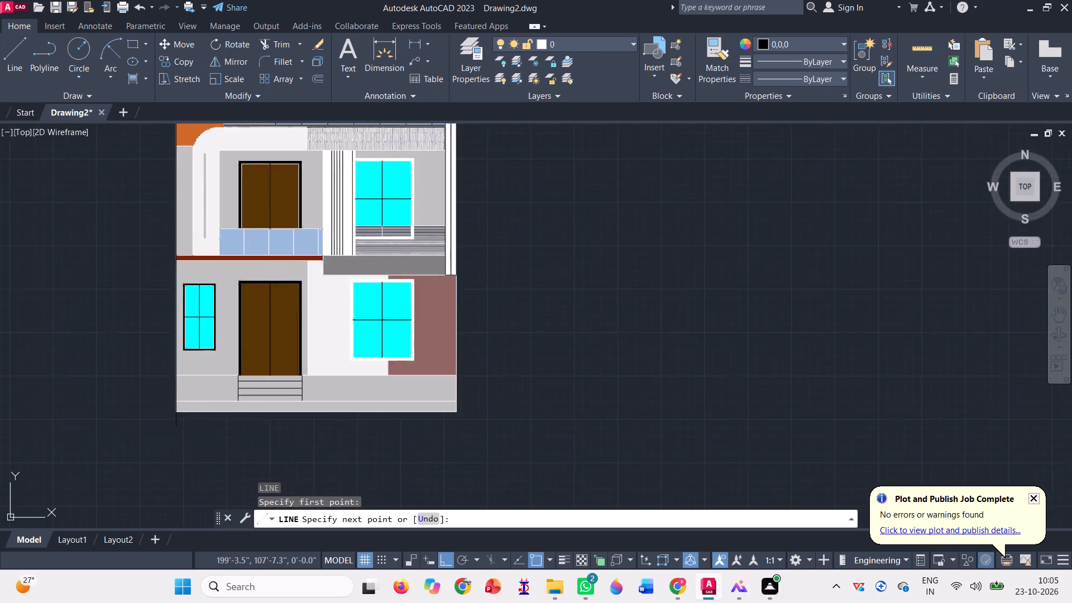
click(181, 402)
scroll(258, 460, down, 2)
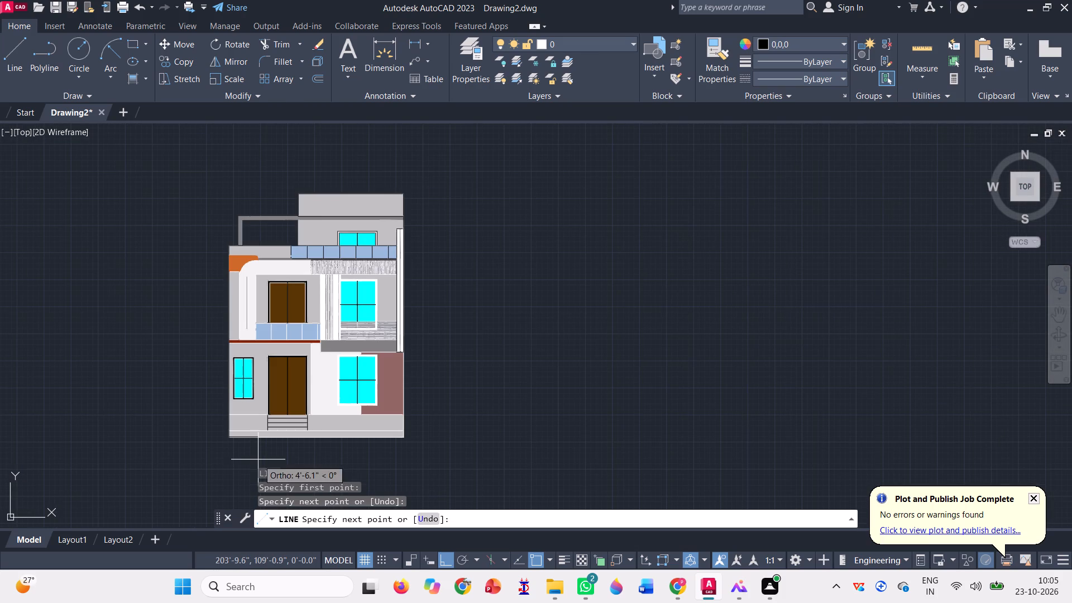
key(space)
Draw a black horizontal line along the bottom of the white and ribbed band, from the white frame's inner corner to the white vertical strip.
text(l)
key(Return)
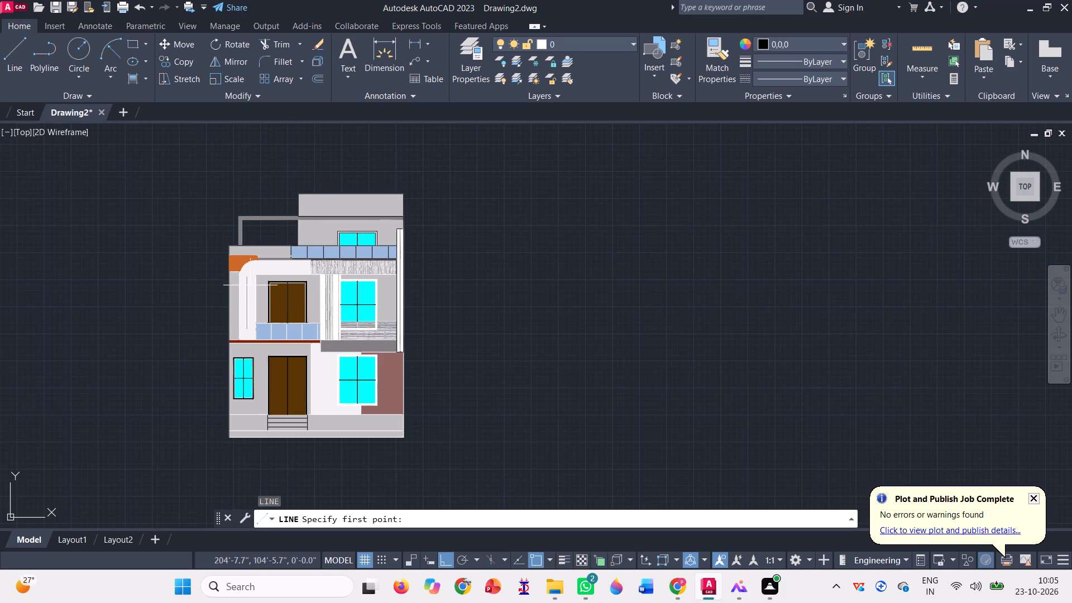
scroll(261, 262, up, 3)
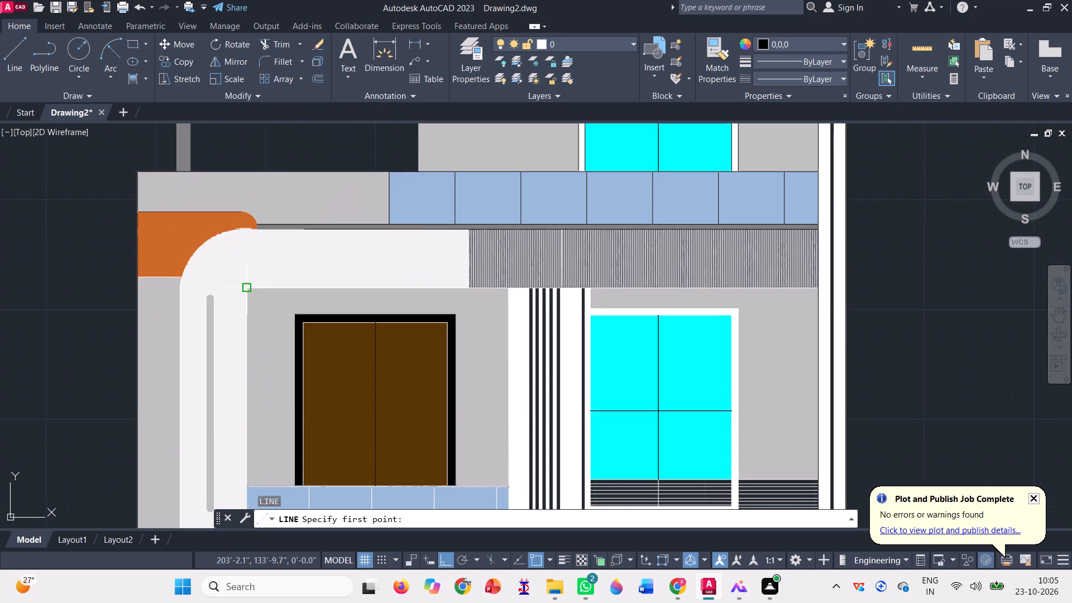
click(248, 289)
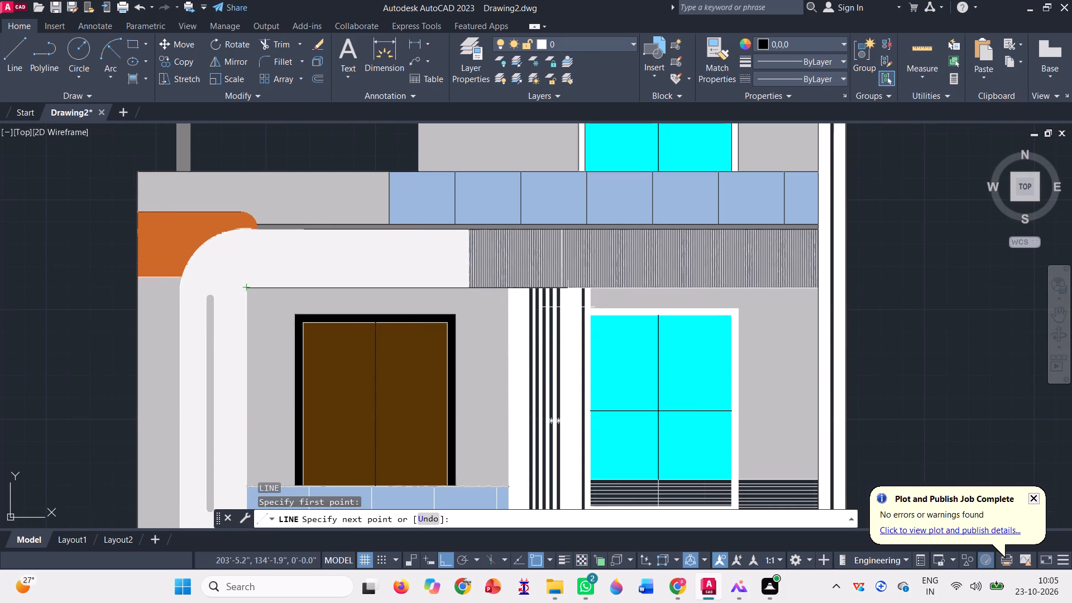
click(818, 287)
key(space)
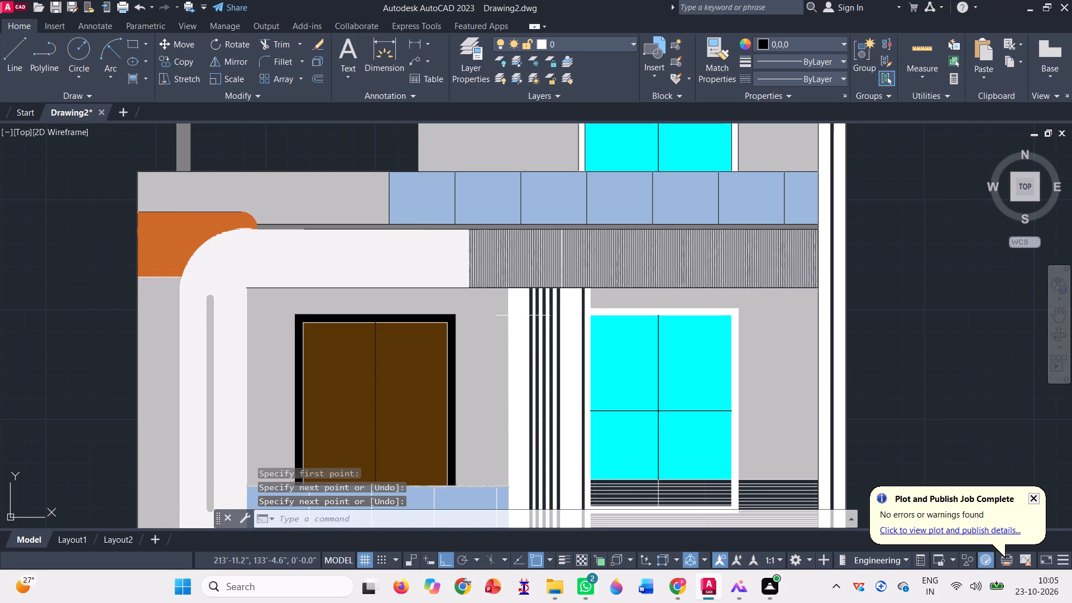
Draw a continuous black line down from the white frame's inner corner to the lower blue railing's base, then around the railing's bottom, far end and top.
key(apostrophe)
key(BackSpace)
key(l)
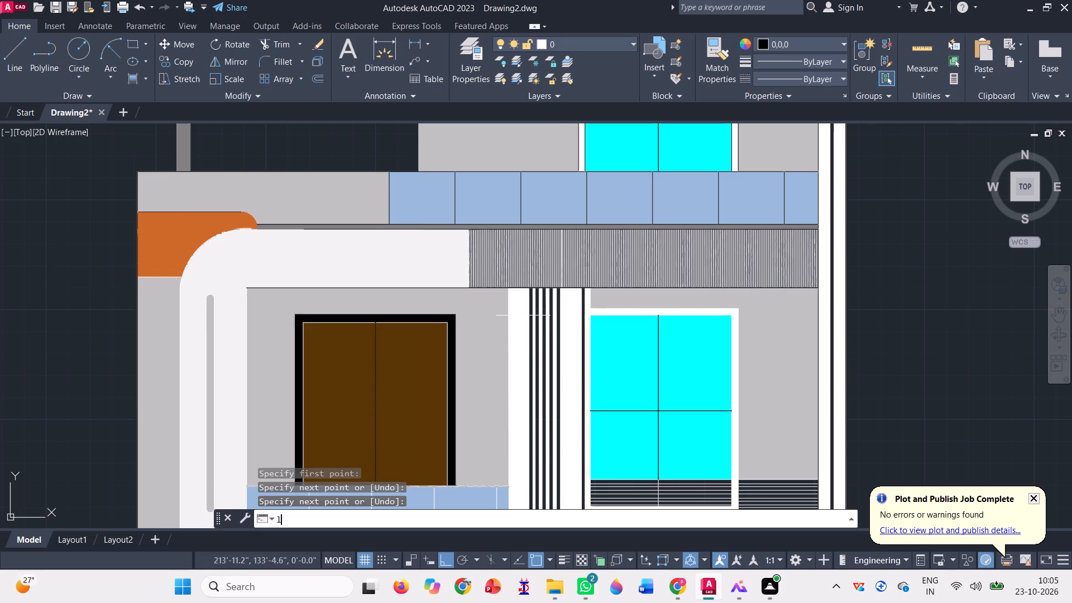
key(Return)
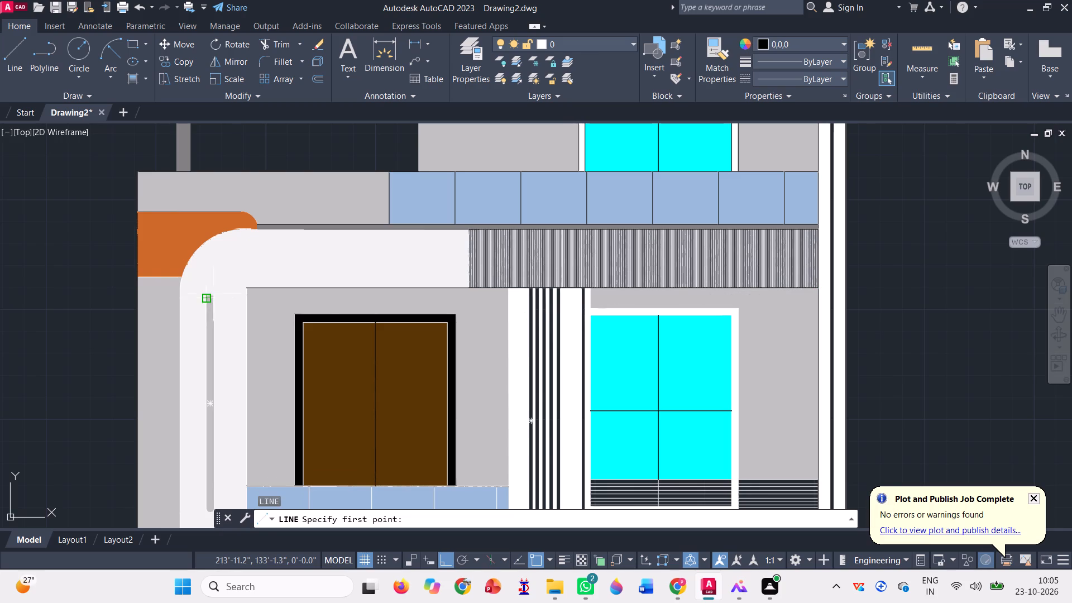
click(247, 288)
scroll(244, 270, down, 2)
scroll(244, 368, up, 1)
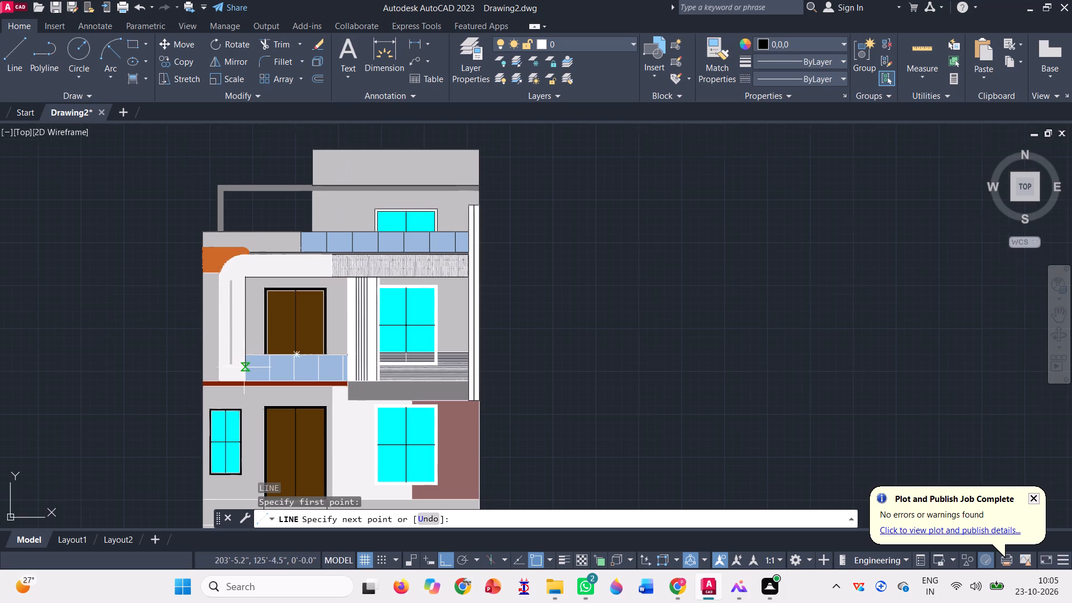
scroll(244, 368, up, 2)
click(245, 420)
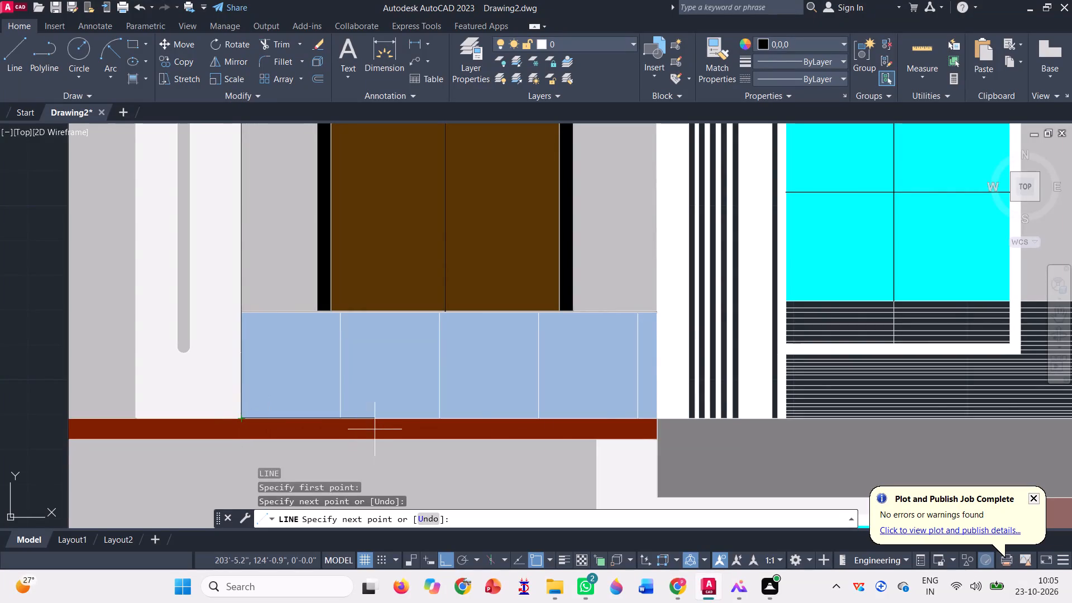
click(657, 417)
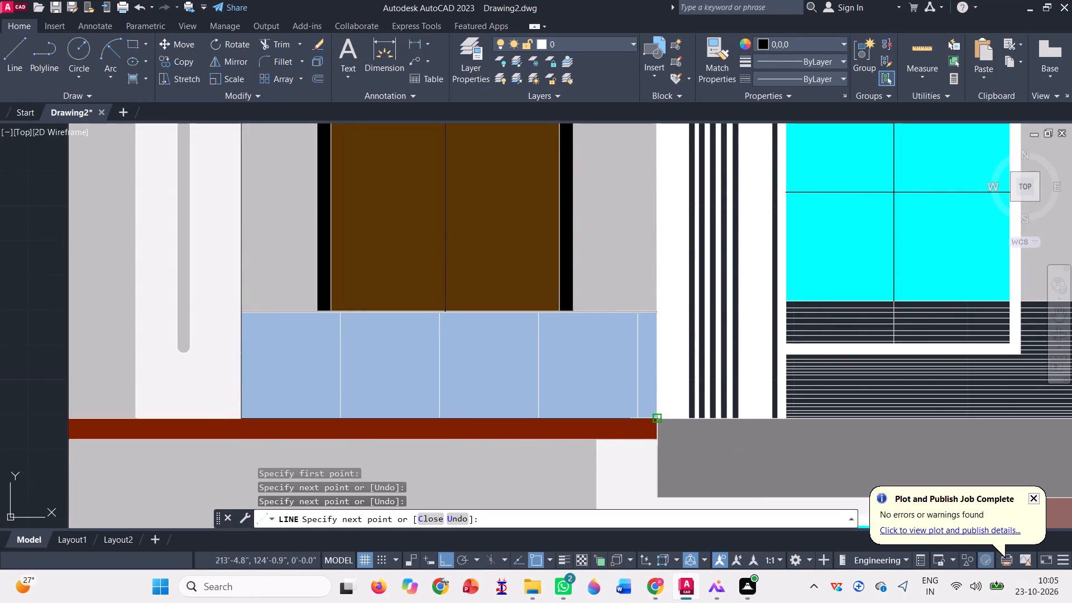
click(657, 314)
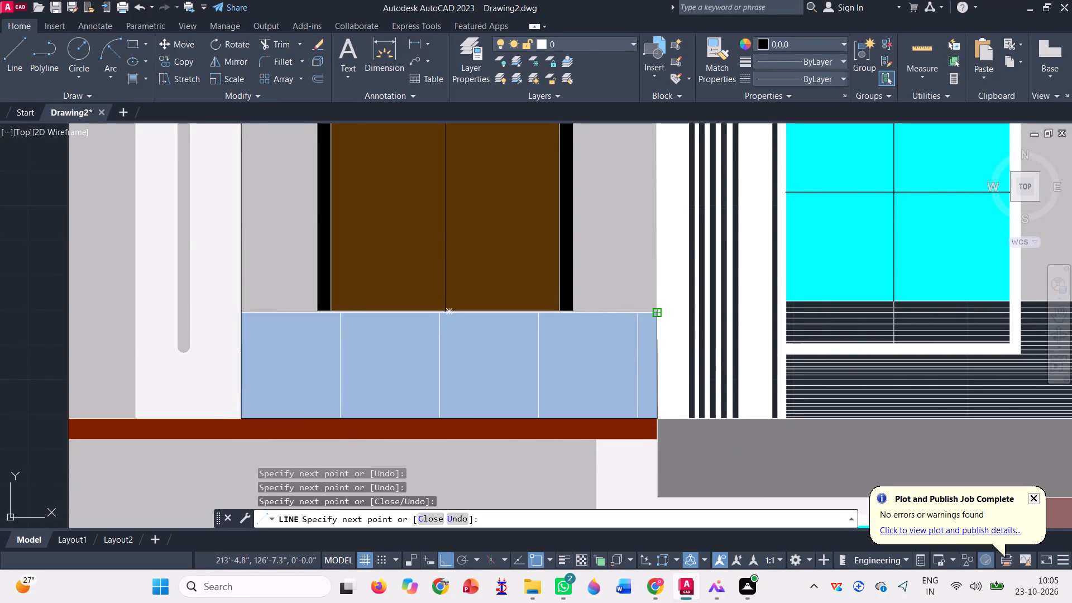
click(240, 311)
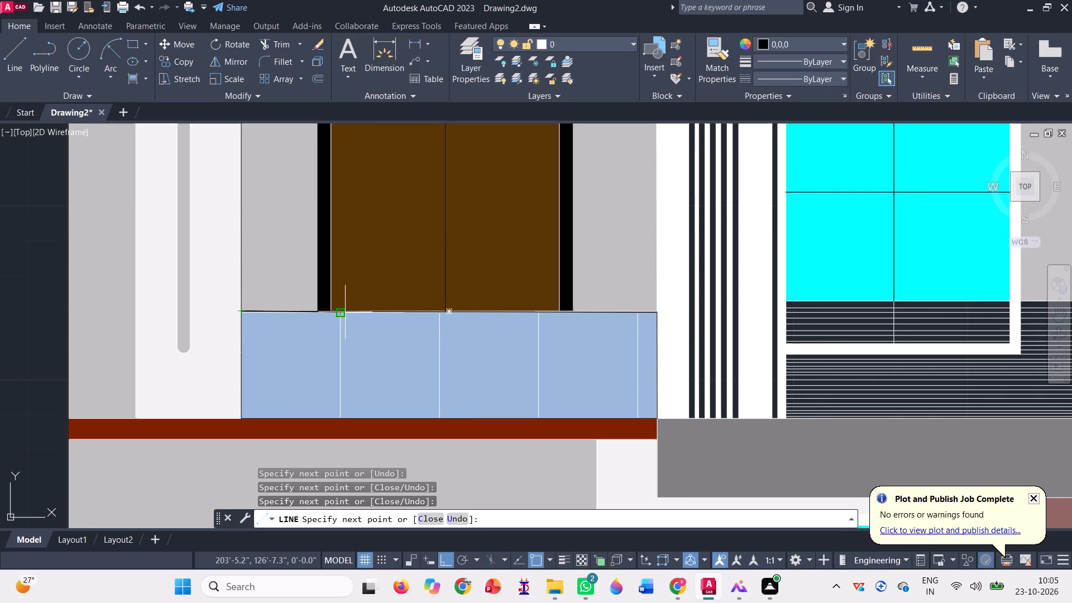
key(space)
Draw black vertical lines over the lower blue railing's first two white dividers from the left, from top edge to bottom edge.
text(l)
key(Return)
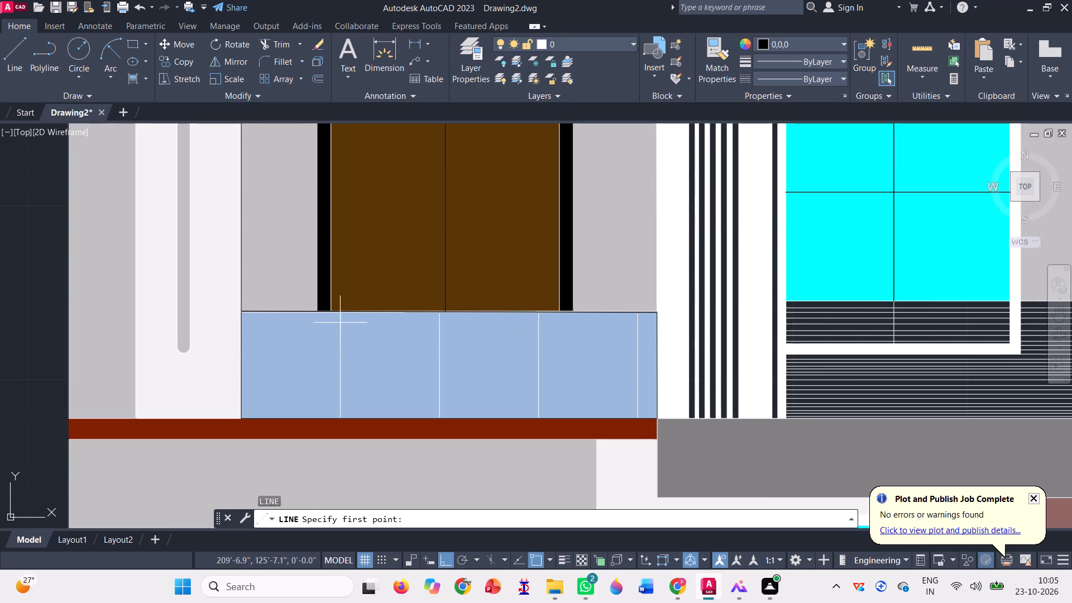
click(339, 313)
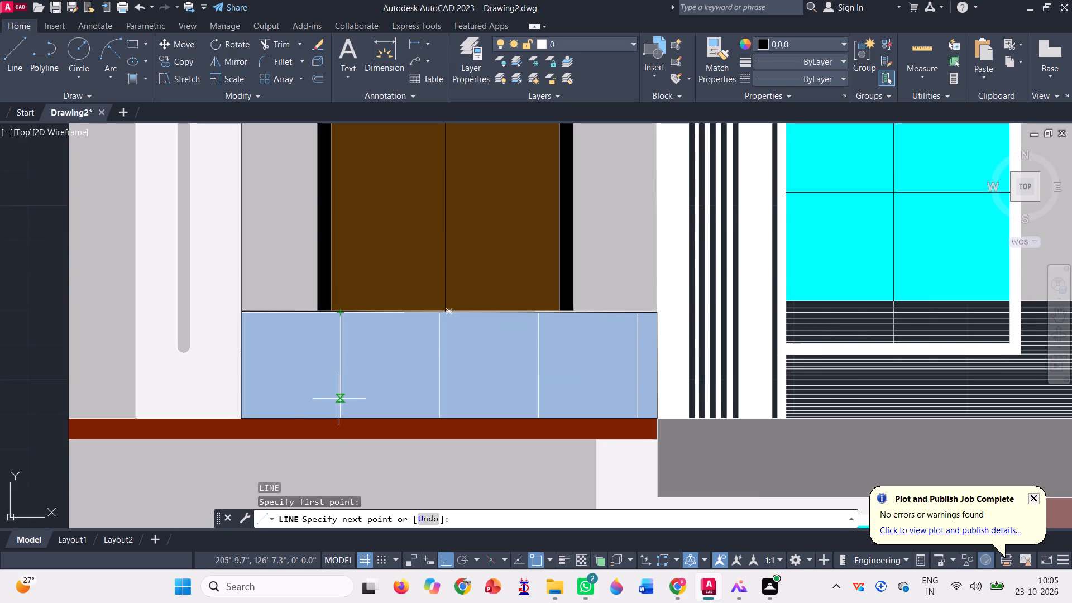
click(339, 416)
key(space)
text(l)
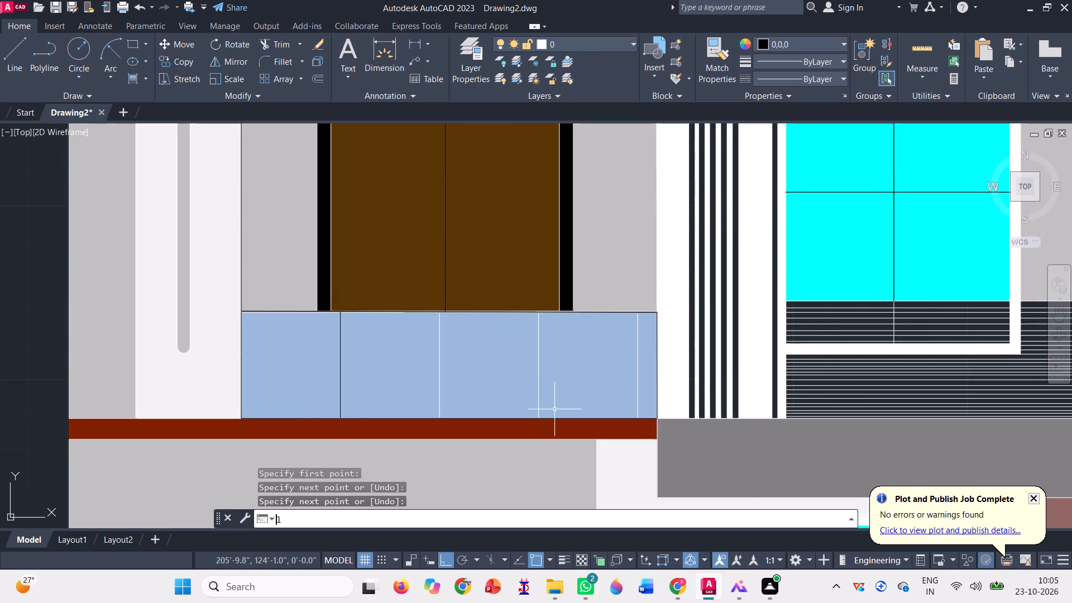
key(Return)
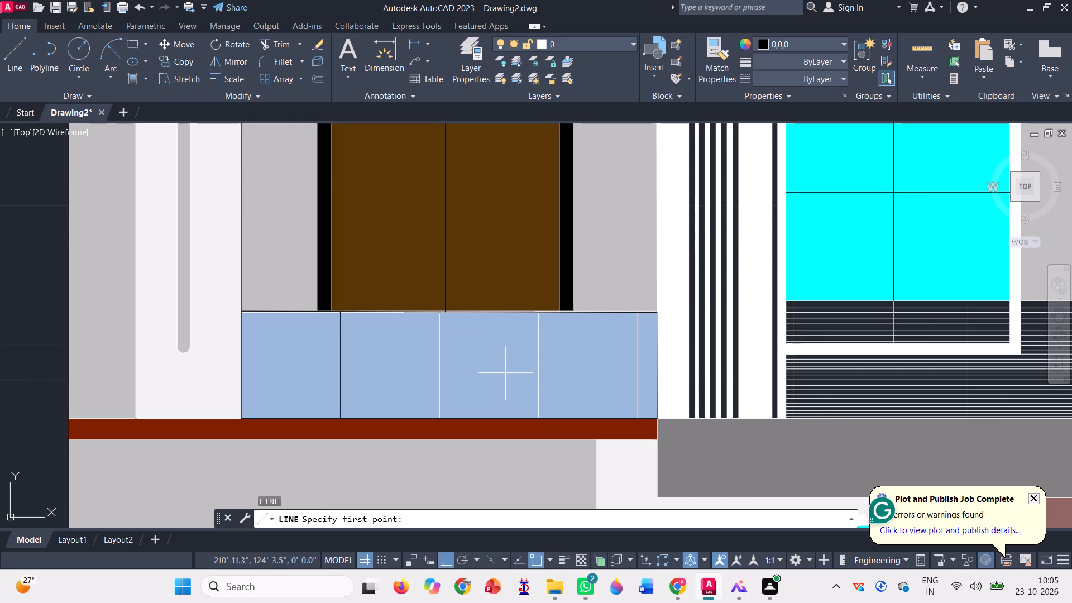
click(439, 309)
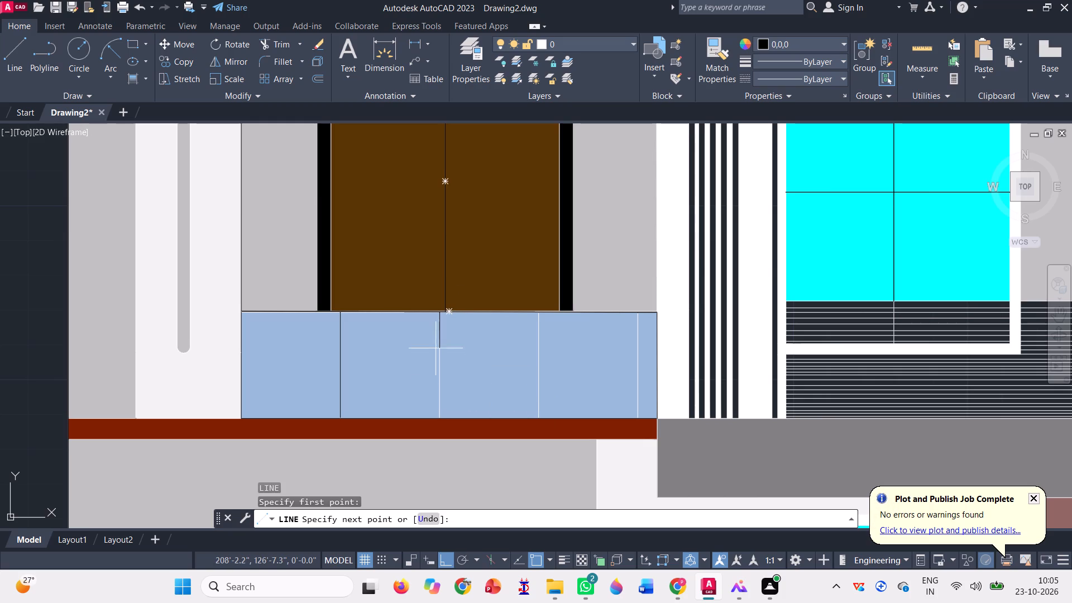
click(439, 420)
key(space)
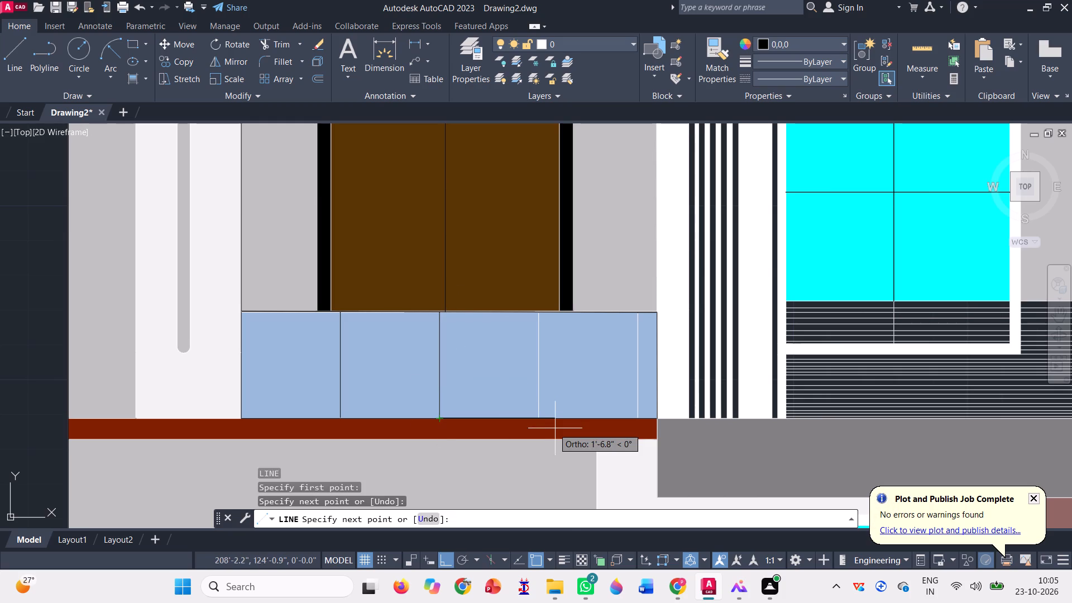
Draw black vertical lines over the lower blue railing's two remaining white dividers, from its top edge to its bottom edge.
key(l)
key(Return)
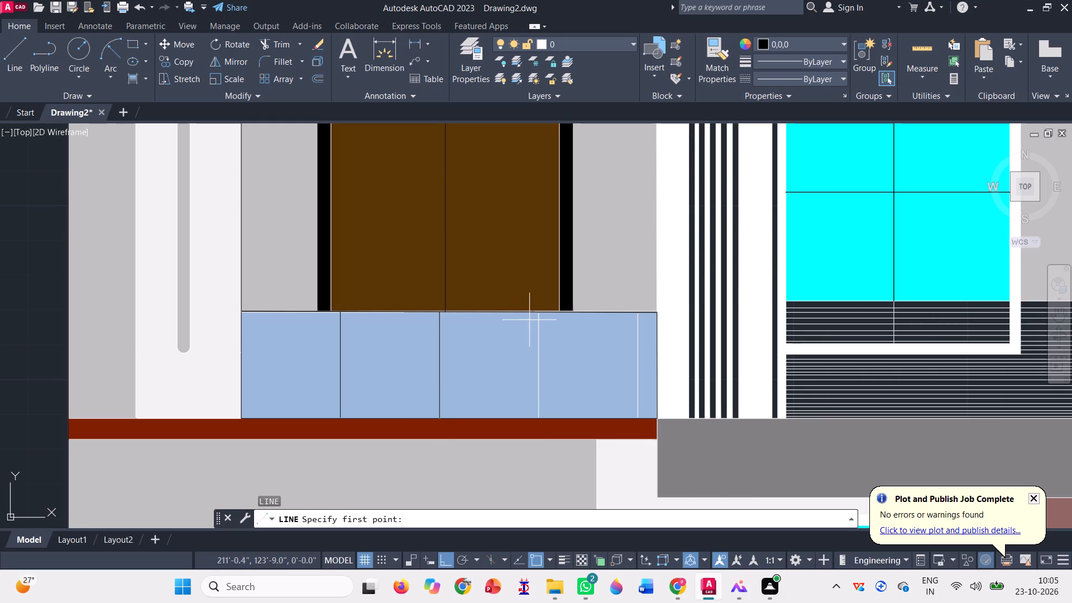
click(537, 313)
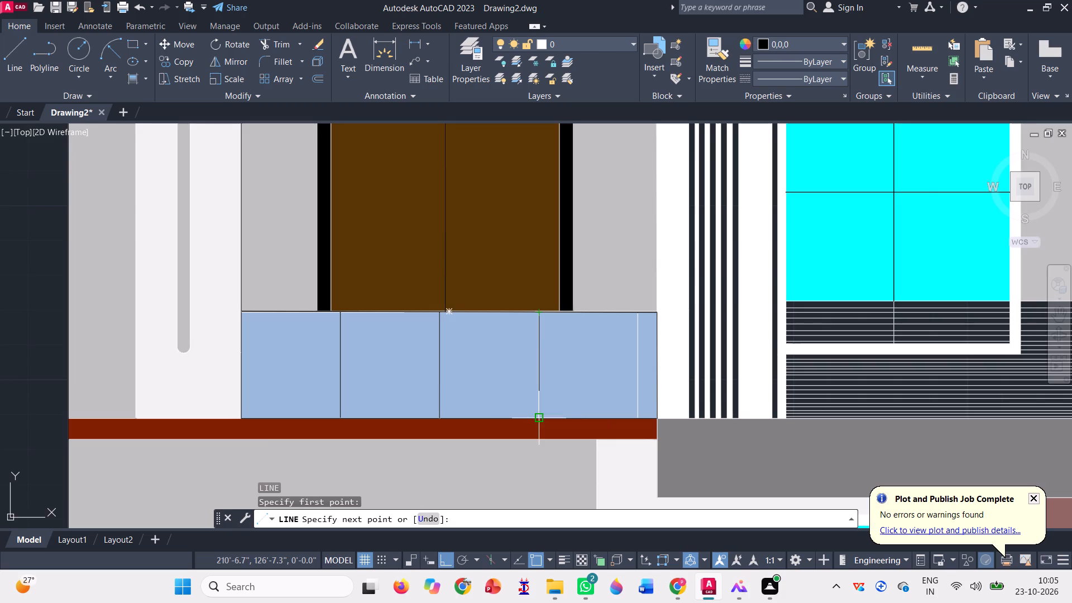
click(538, 419)
key(space)
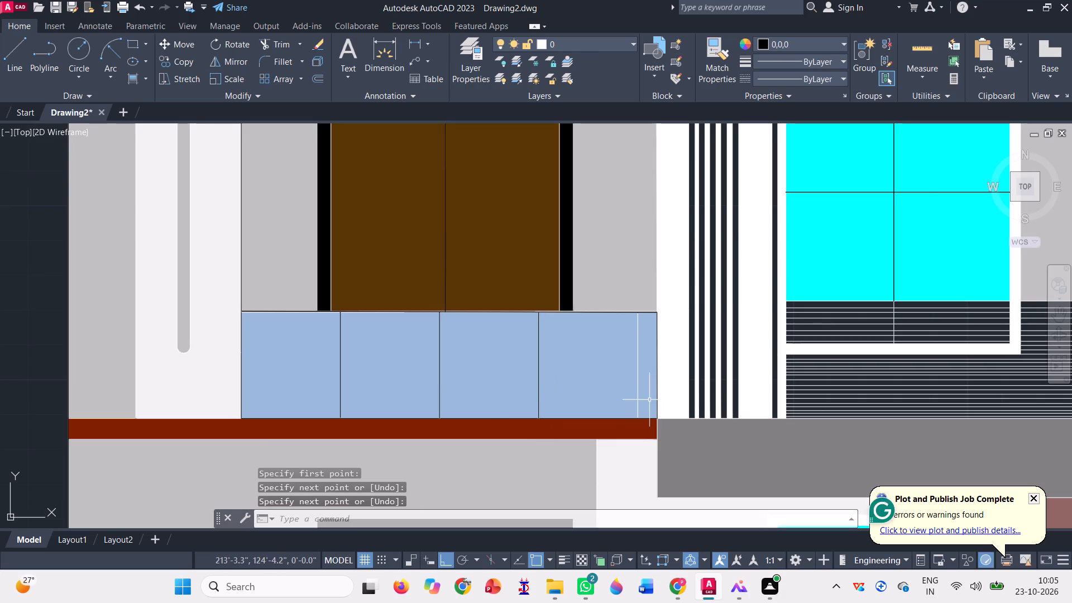
key(l)
key(Return)
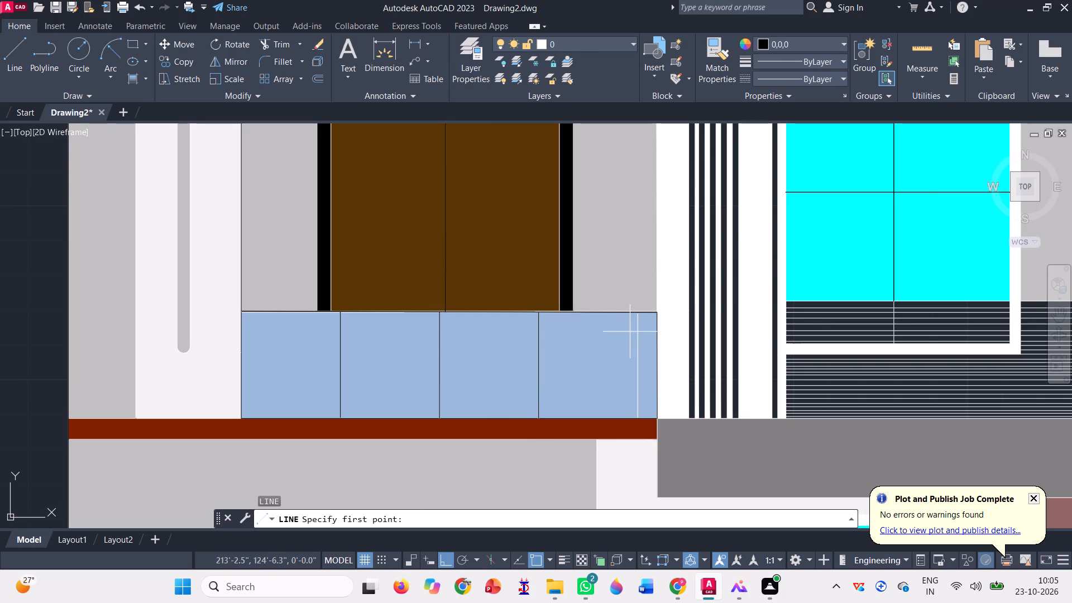
click(640, 312)
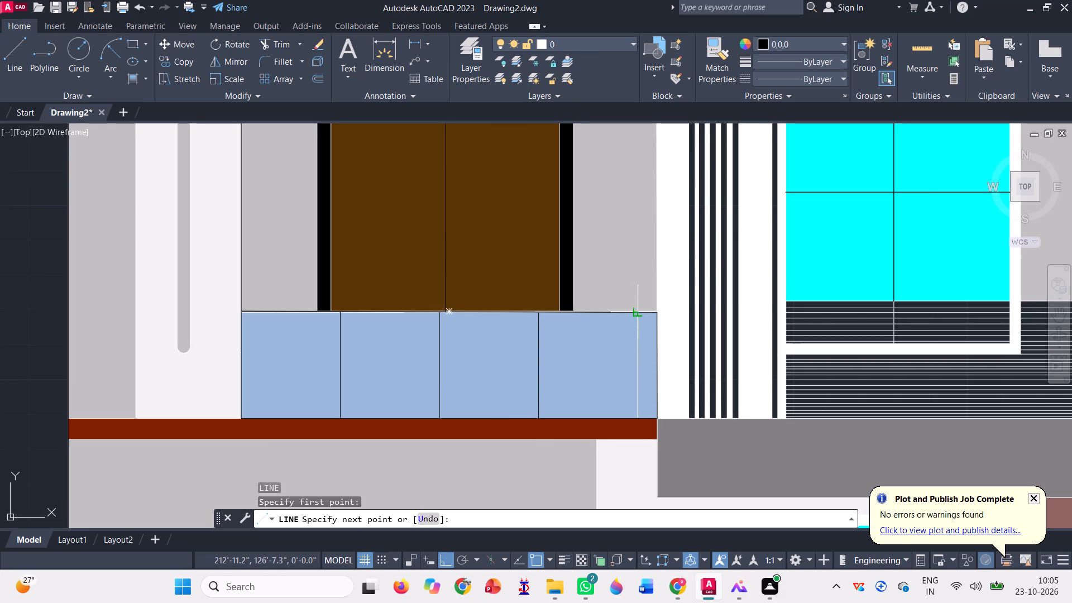
click(639, 418)
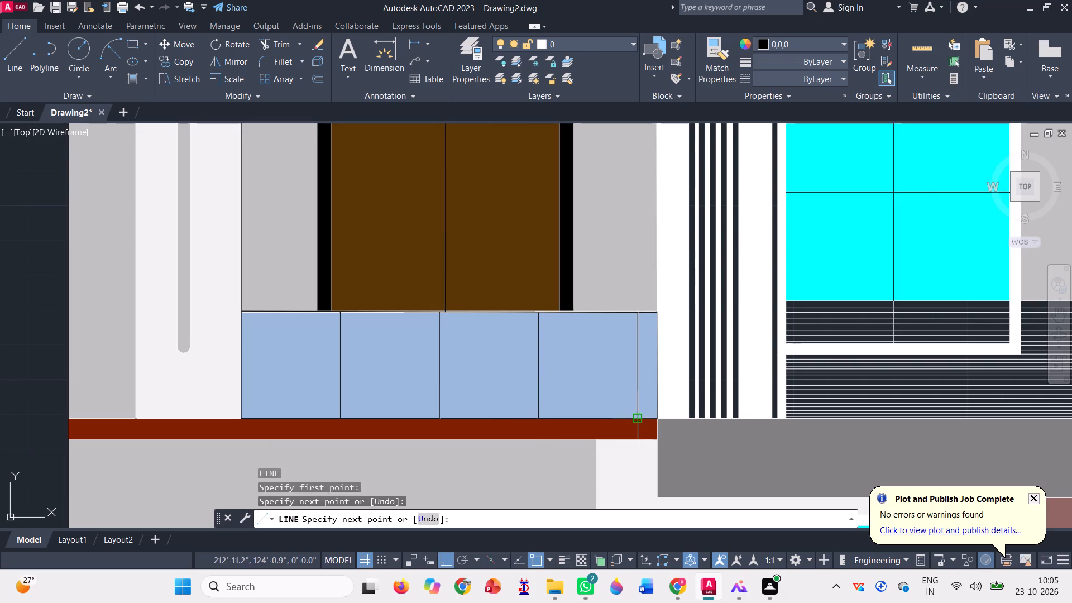
scroll(595, 382, down, 1)
key(space)
Draw a black horizontal line along the top of the dark red and grey bands, from the building's left edge to the white vertical strip.
key(l)
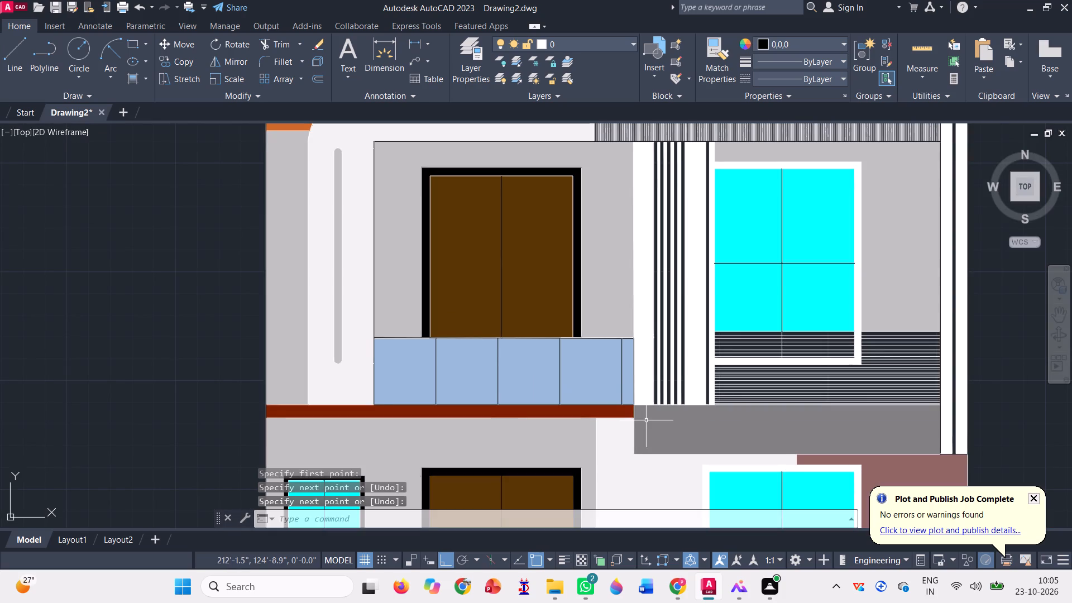
key(Return)
scroll(636, 404, up, 3)
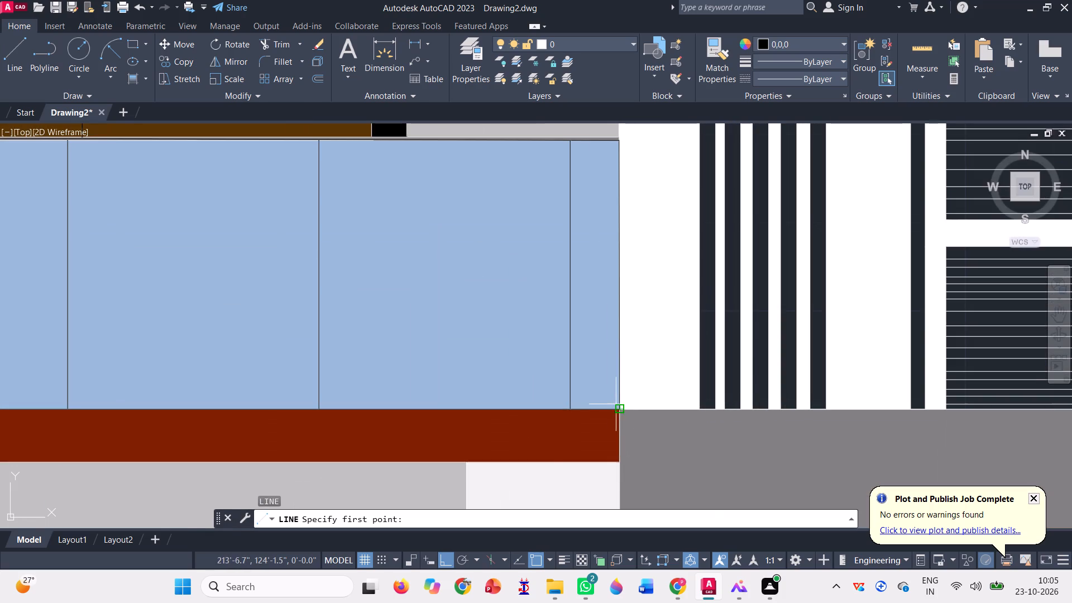
scroll(614, 402, down, 2)
scroll(484, 428, down, 2)
scroll(323, 409, up, 3)
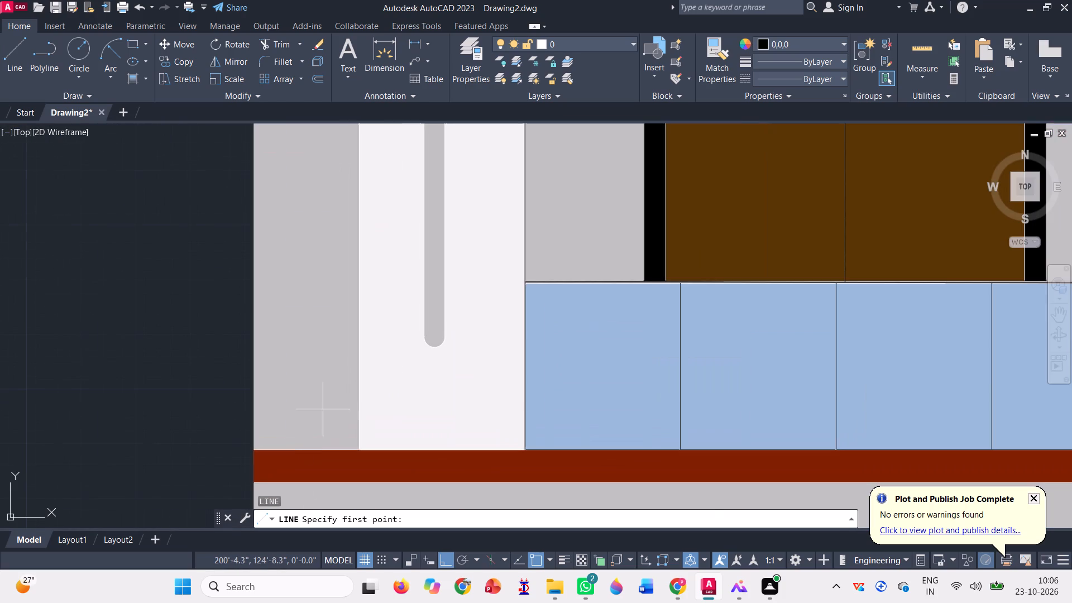
click(255, 451)
scroll(212, 407, down, 2)
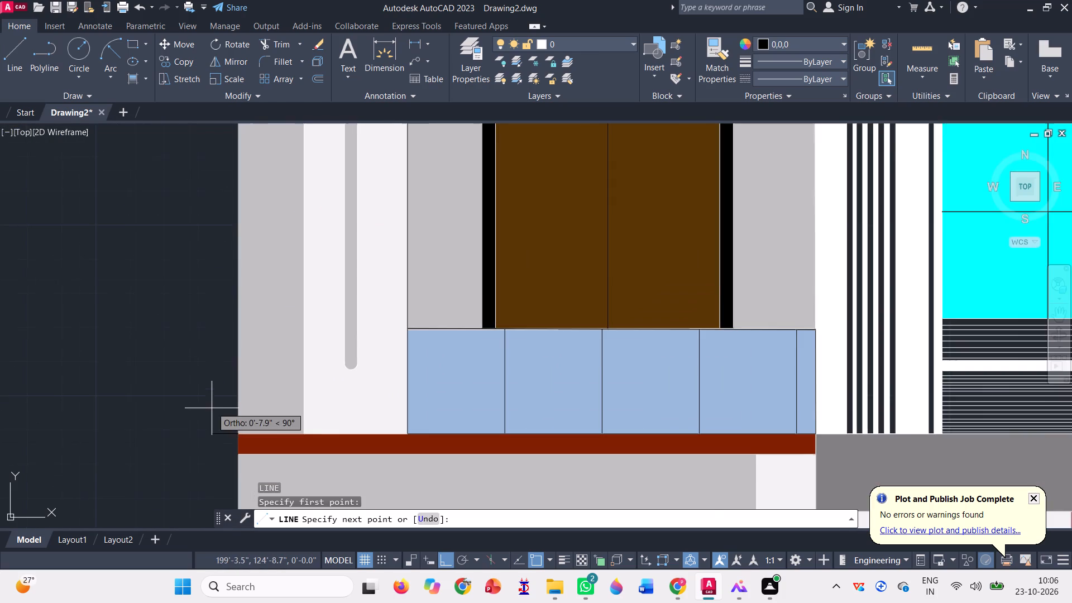
scroll(391, 458, down, 2)
scroll(752, 451, up, 3)
click(711, 442)
scroll(714, 395, down, 2)
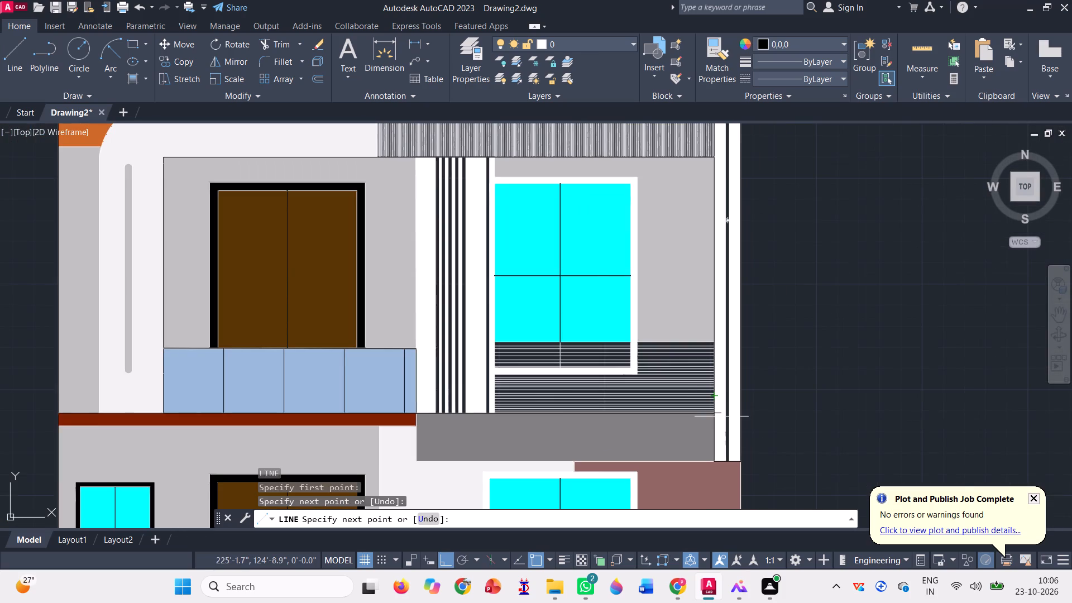
key(space)
Draw a continuous black line along the dark red band's bottom edge from the building's left edge and up the band's right end.
key(k)
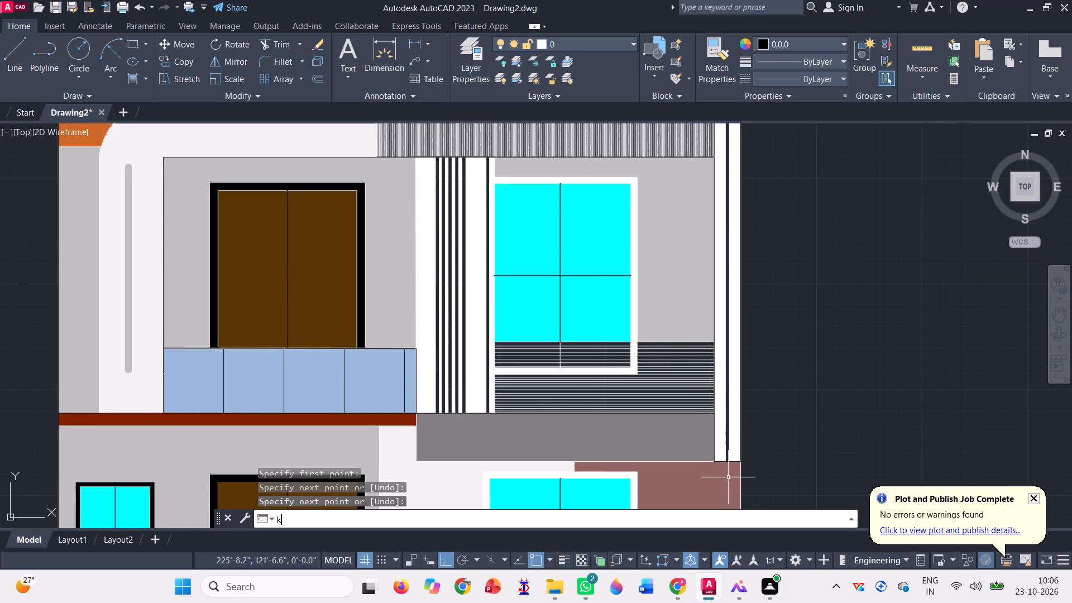
key(BackSpace)
key(BackSpace)
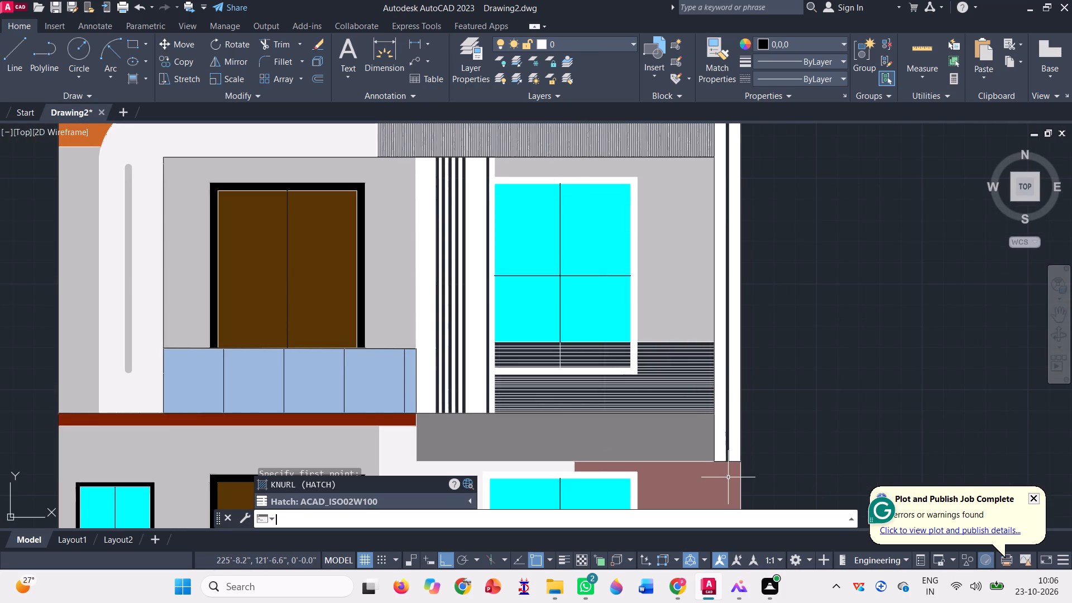
key(l)
key(Return)
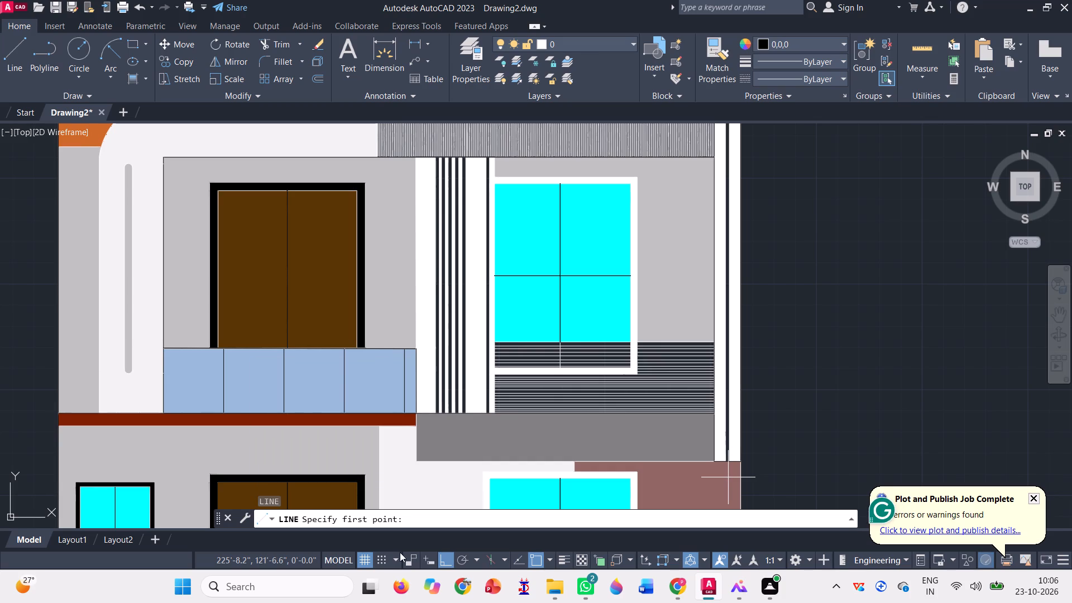
scroll(424, 580, up, 2)
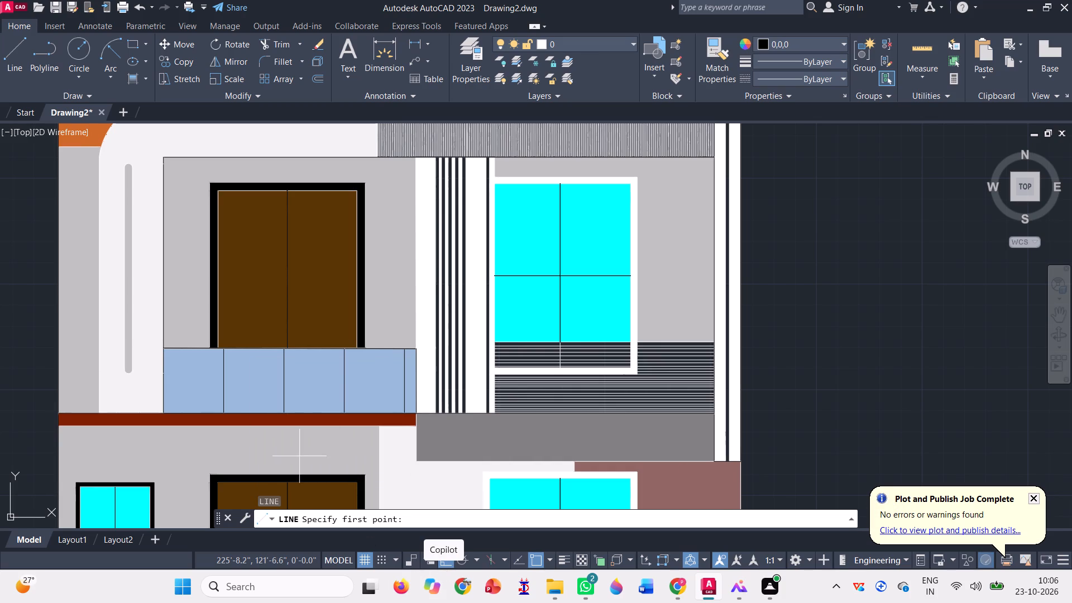
scroll(35, 438, up, 1)
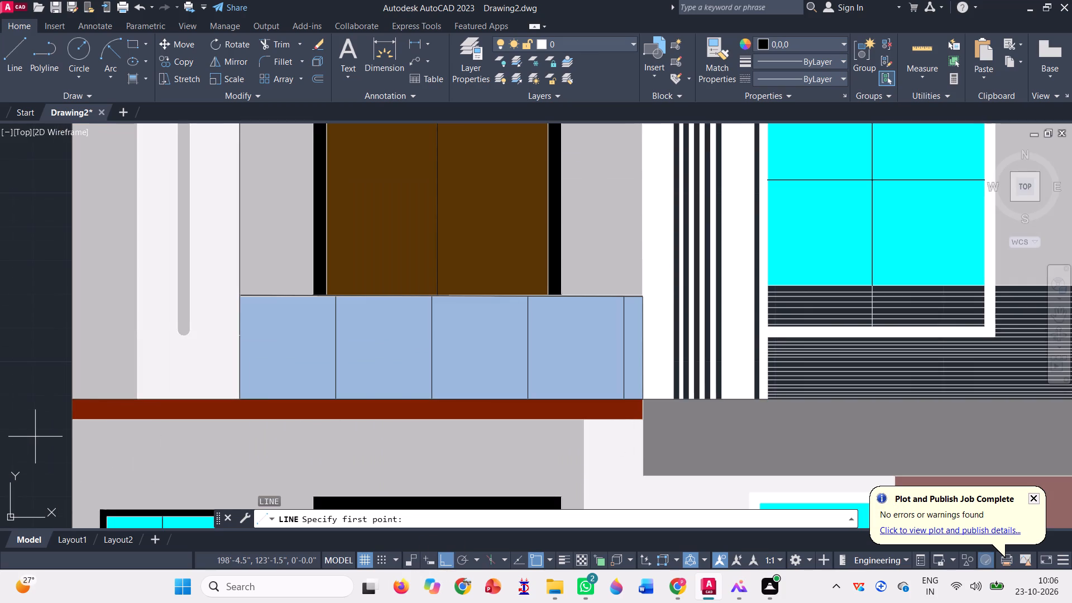
click(73, 419)
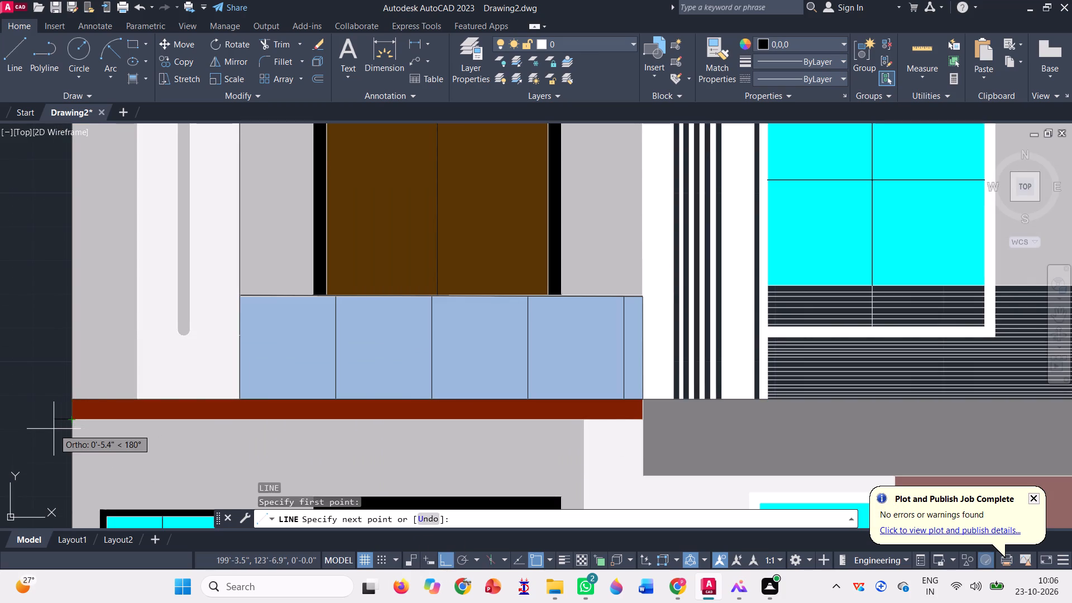
scroll(54, 429, down, 3)
scroll(173, 428, up, 3)
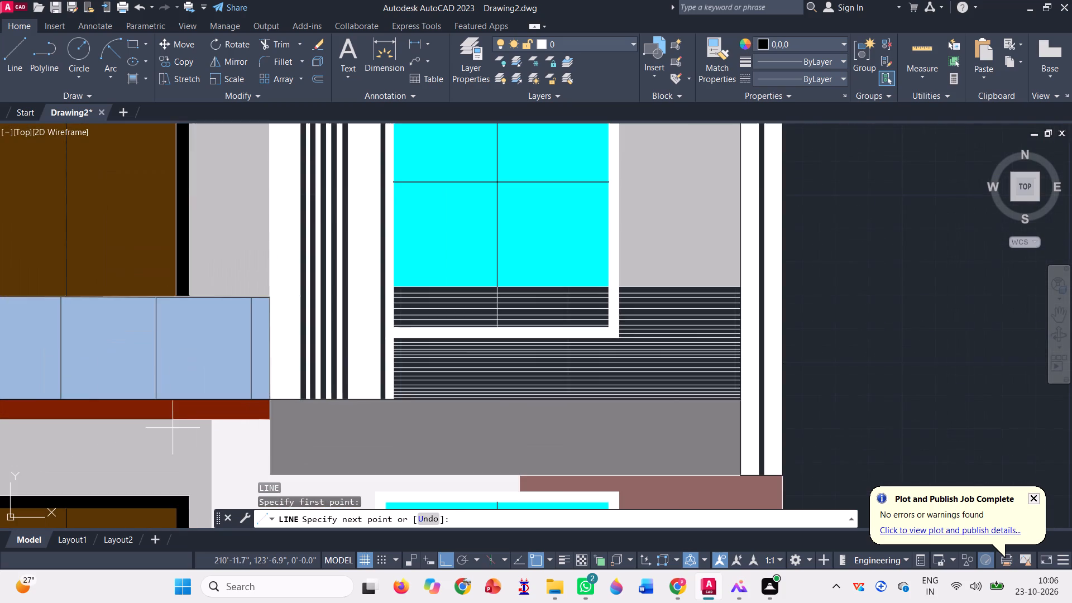
scroll(270, 424, up, 2)
click(262, 412)
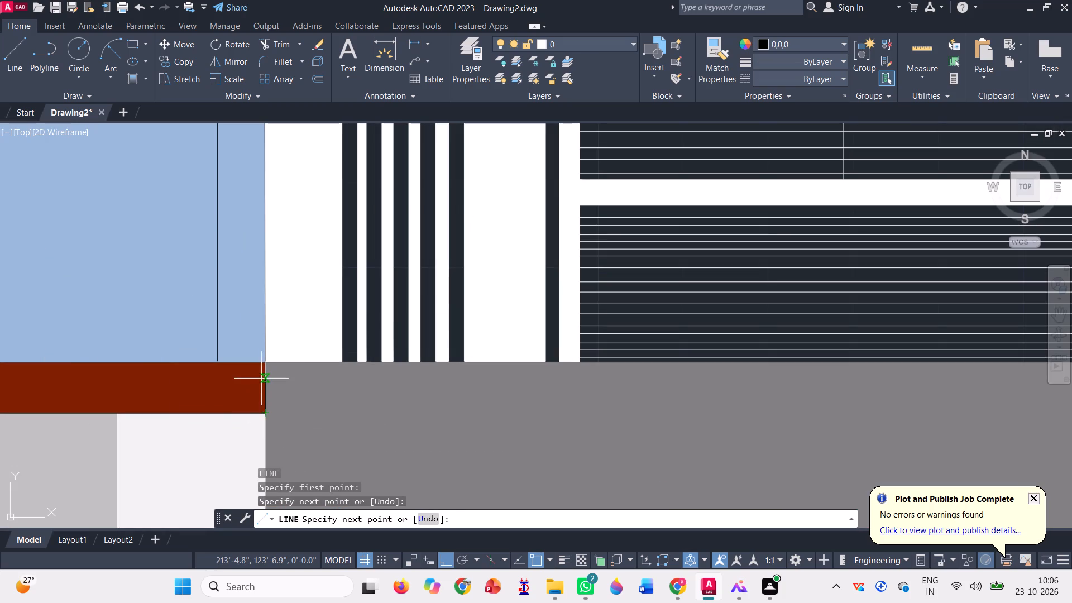
click(262, 366)
Continue the black line down the grey band's left end and along its bottom edge to the white vertical strip.
scroll(439, 363, down, 1)
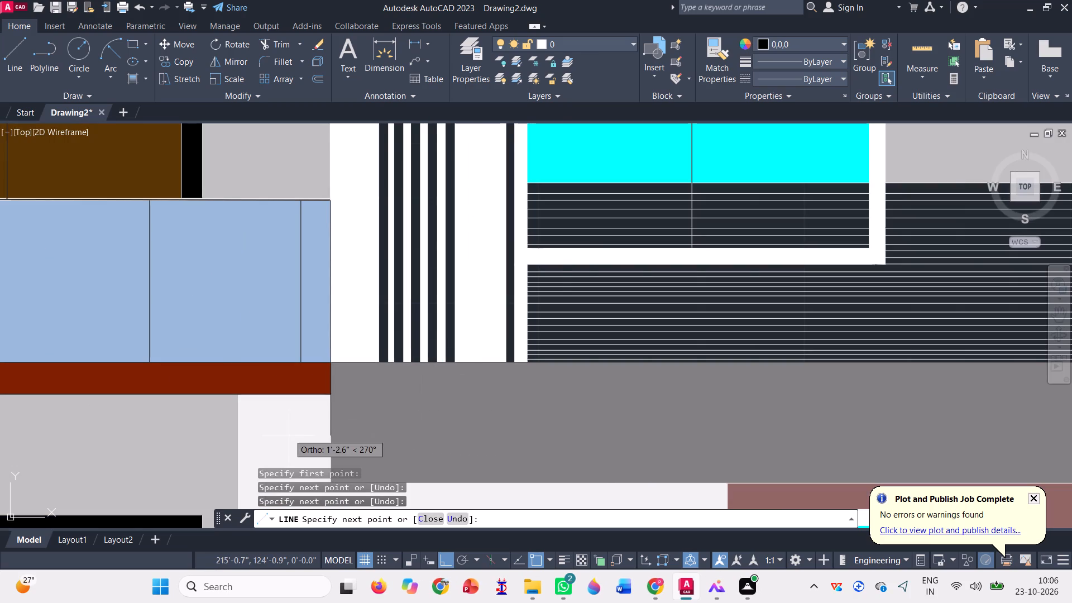
scroll(346, 363, down, 1)
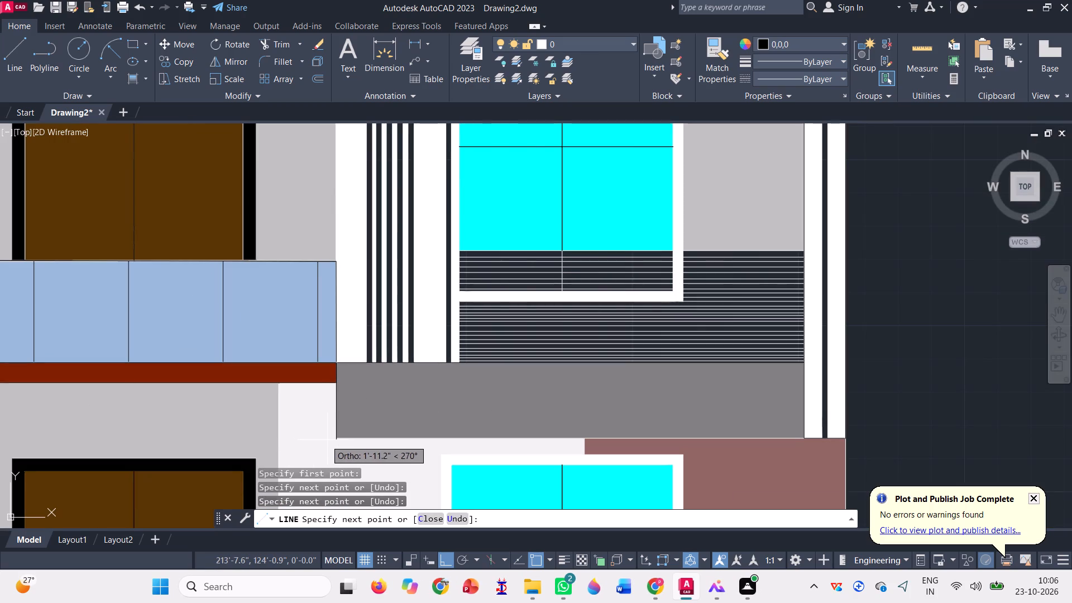
click(339, 440)
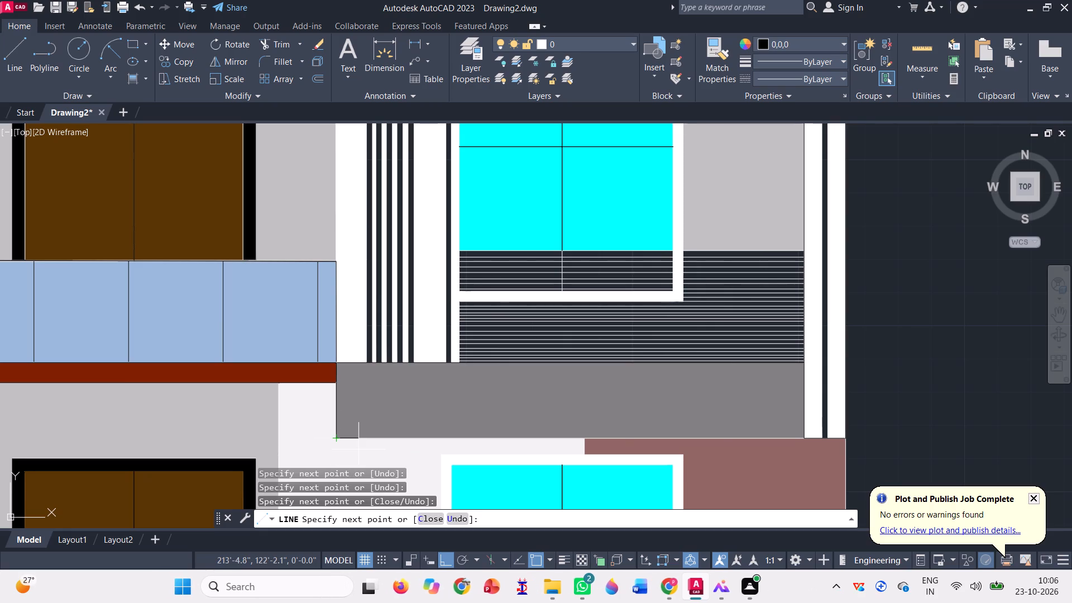
click(805, 438)
scroll(694, 398, down, 2)
key(space)
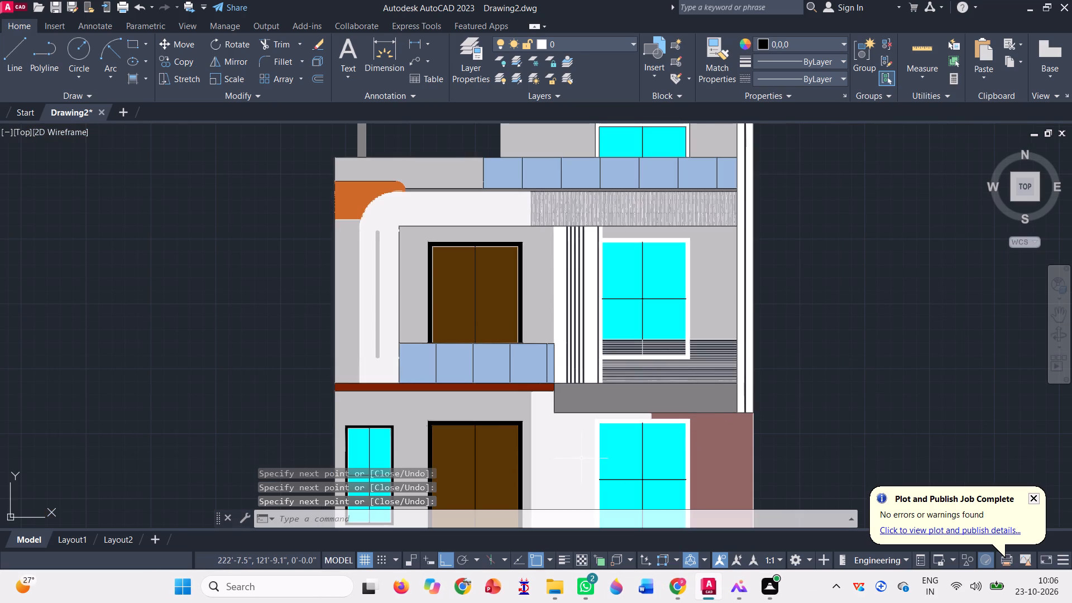
Draw a black line down the boundary between the white and brown ground-floor walls, from the grey band to the window frame.
key(l)
key(Return)
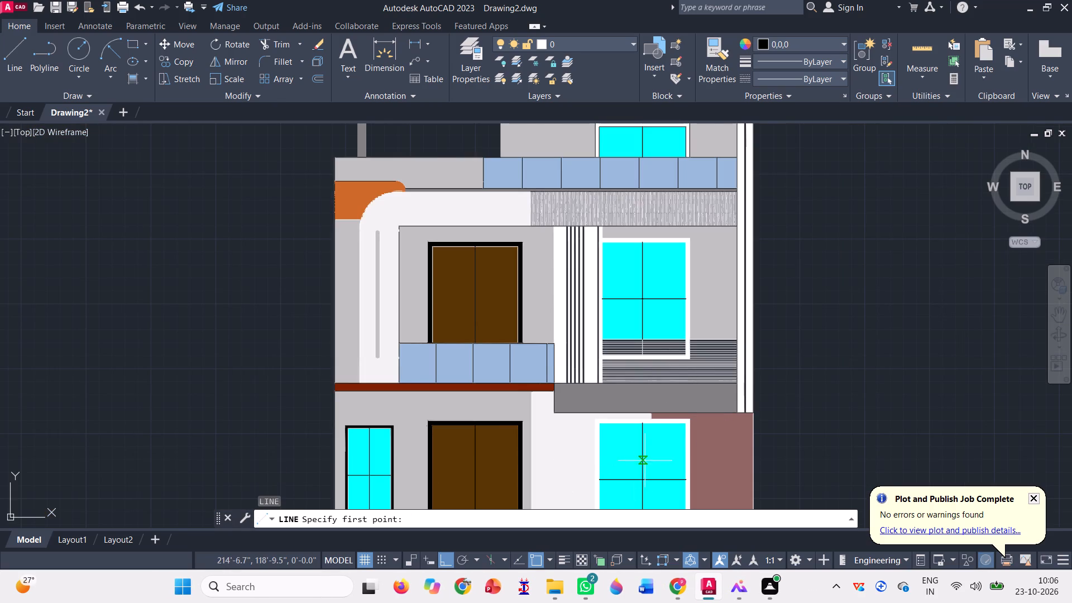
scroll(647, 454, up, 3)
scroll(657, 316, up, 2)
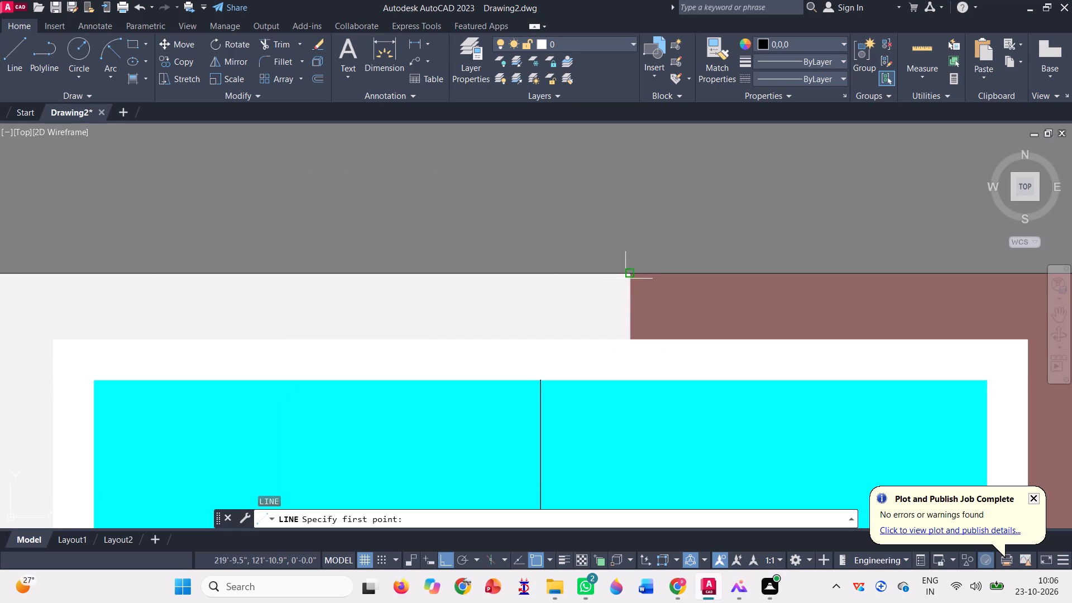
click(628, 273)
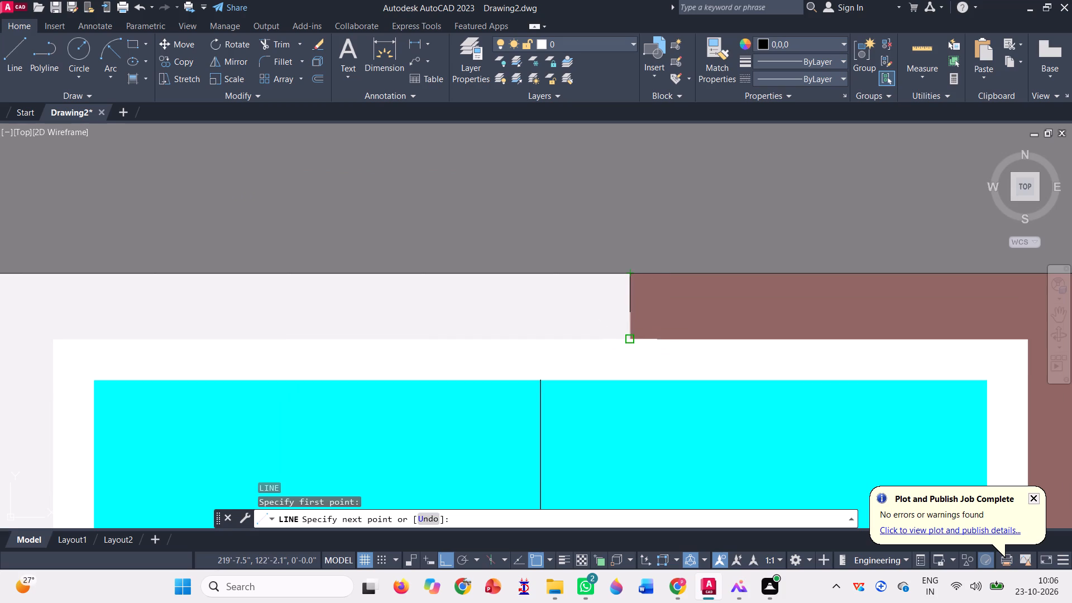
click(631, 337)
Continue the black line around the outer edge of the large ground-floor window's white frame, back to the wall boundary.
scroll(582, 317, down, 3)
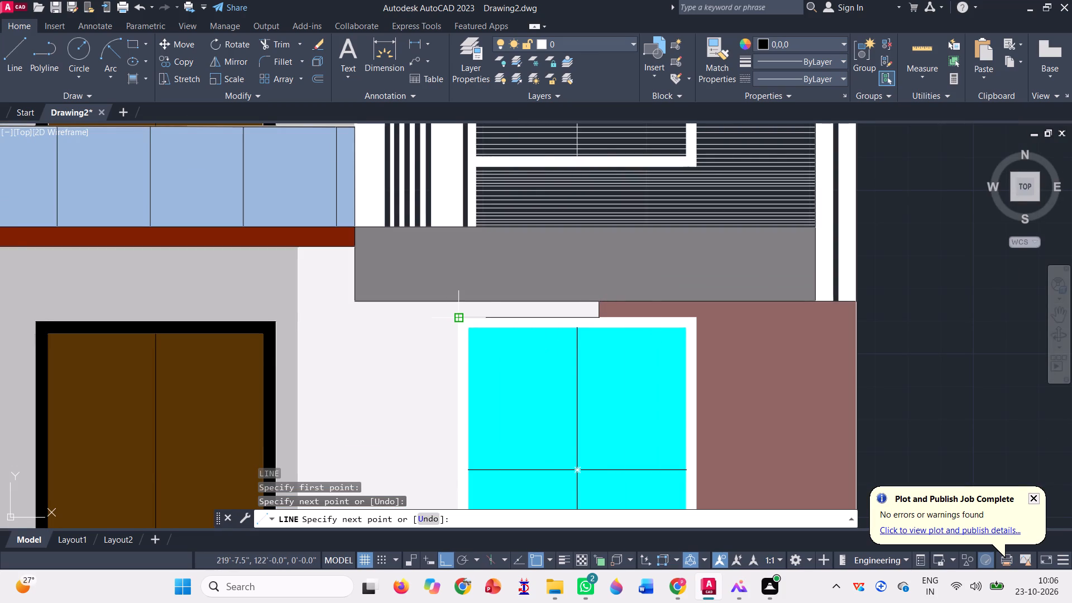
click(458, 321)
scroll(482, 283, down, 3)
scroll(482, 350, up, 2)
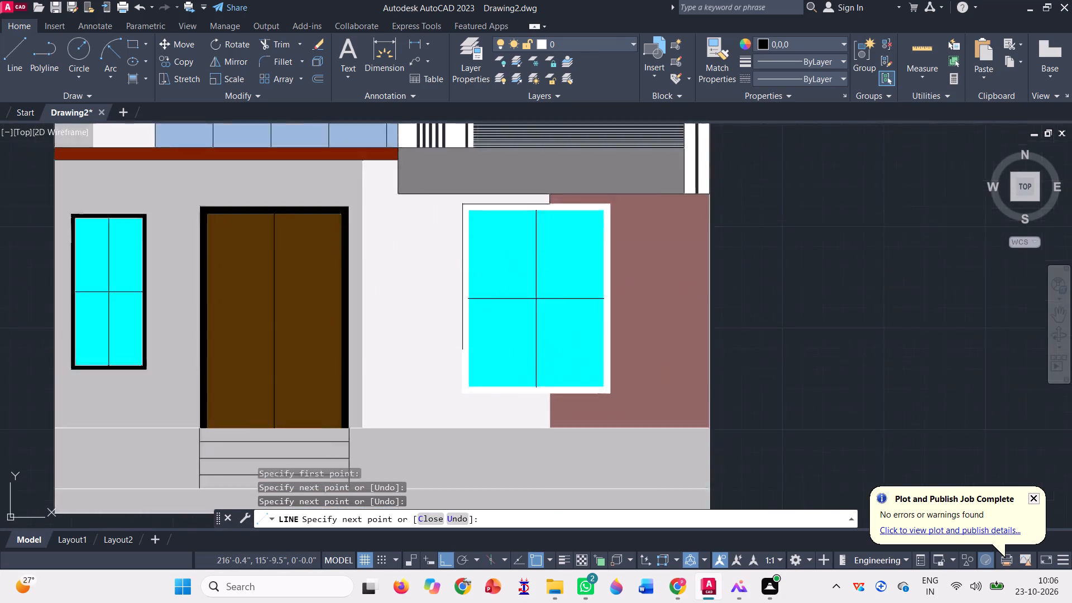
scroll(482, 350, up, 2)
click(430, 461)
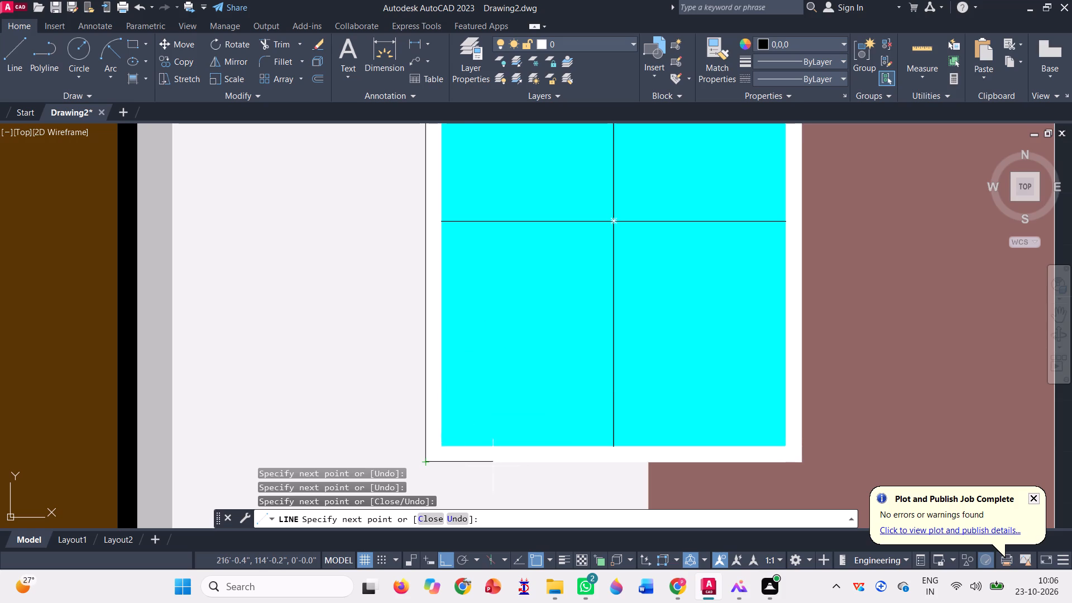
click(799, 460)
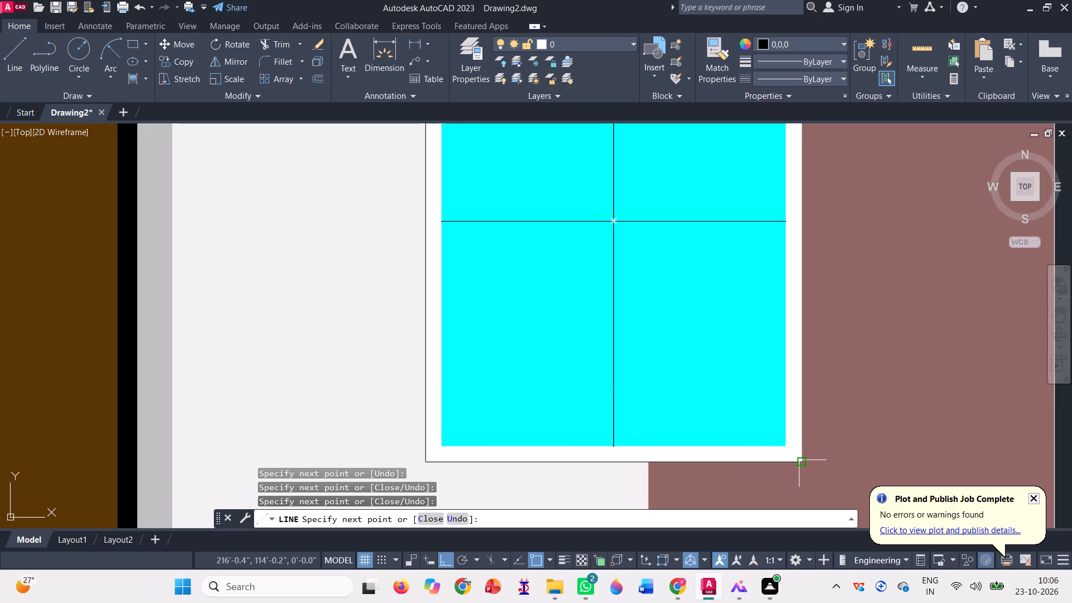
scroll(732, 480, down, 2)
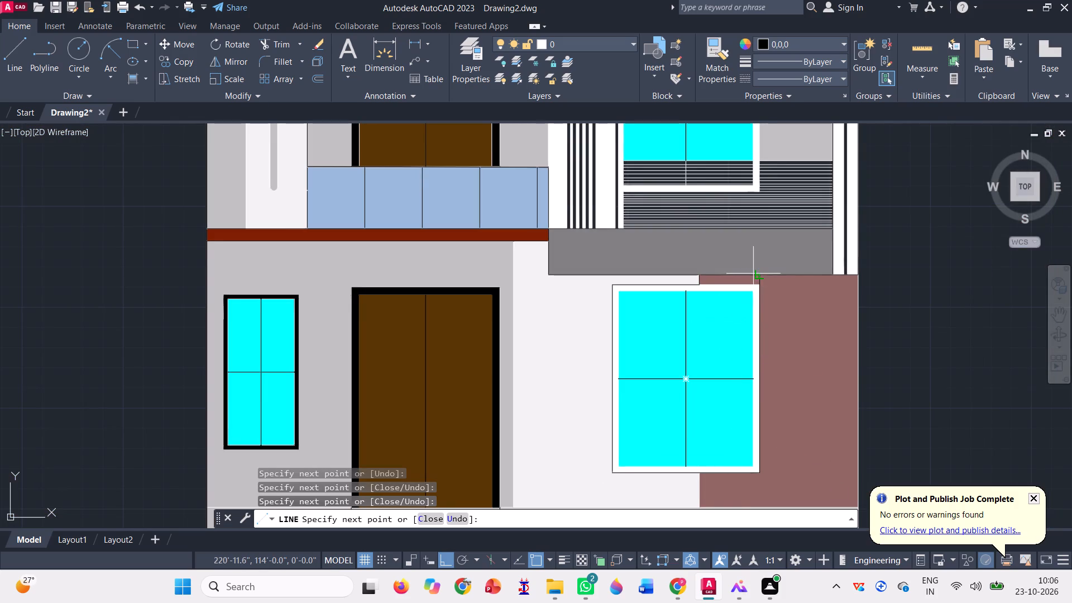
scroll(762, 283, up, 3)
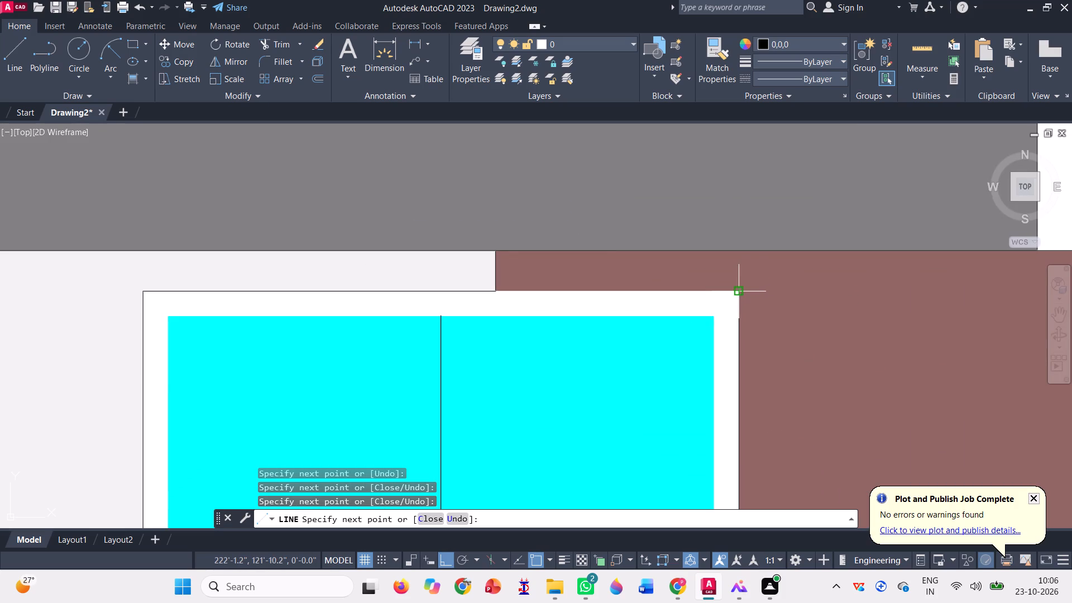
click(742, 289)
click(491, 291)
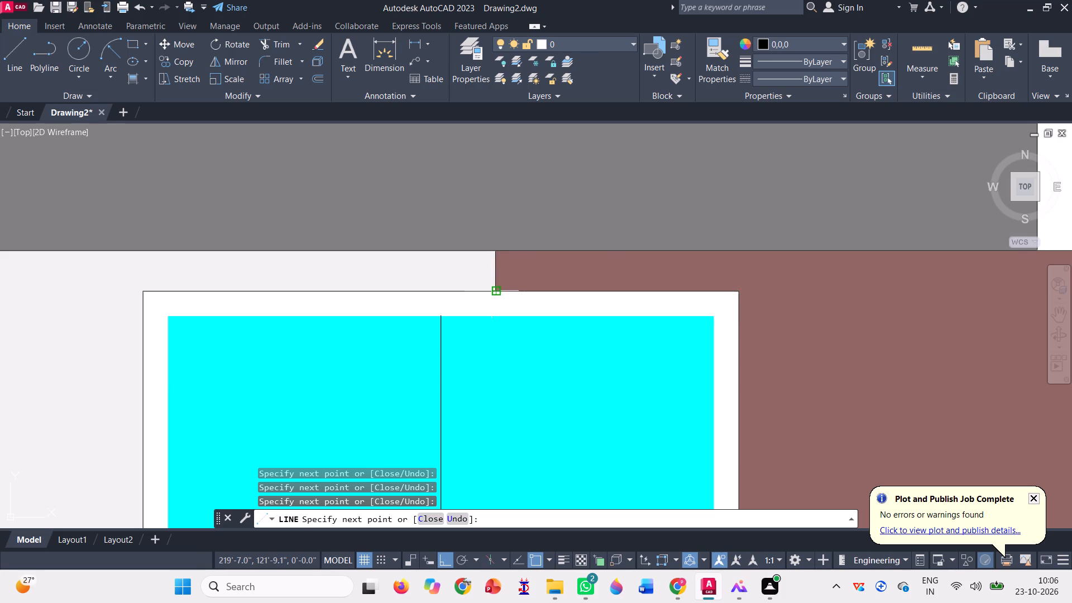
scroll(460, 267, down, 2)
key(space)
Draw a black rectangle around the cyan glass of the large ground-floor window, corner to corner.
scroll(548, 256, down, 2)
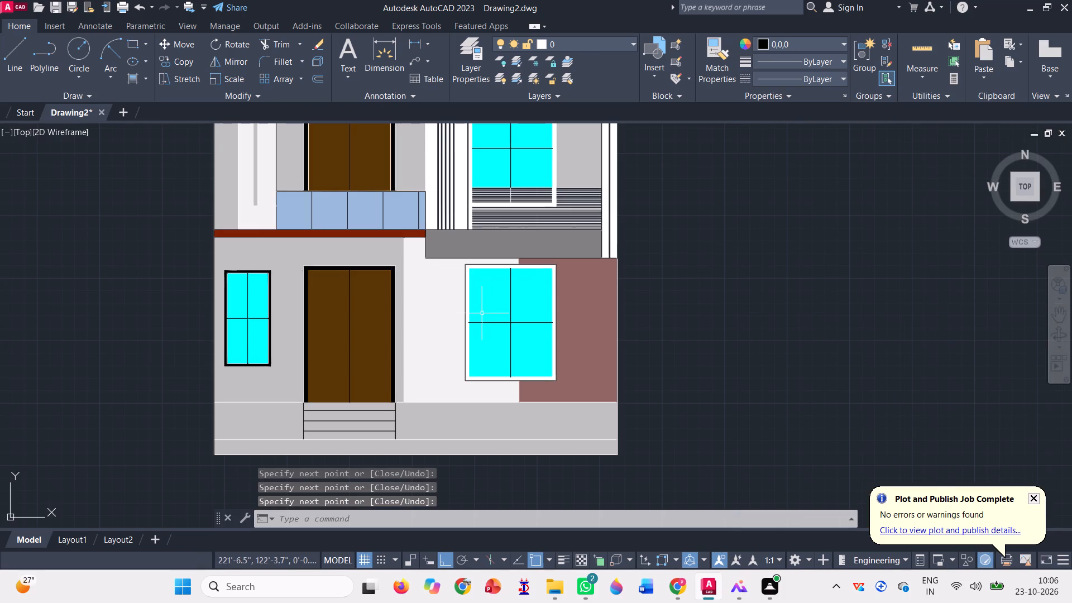
key(l)
key(Return)
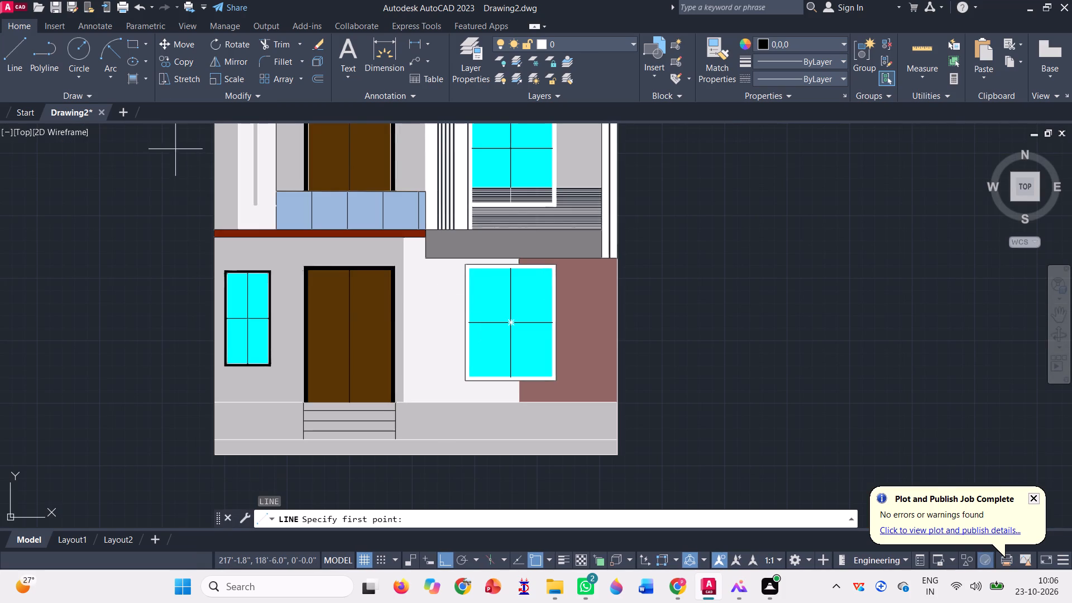
click(130, 42)
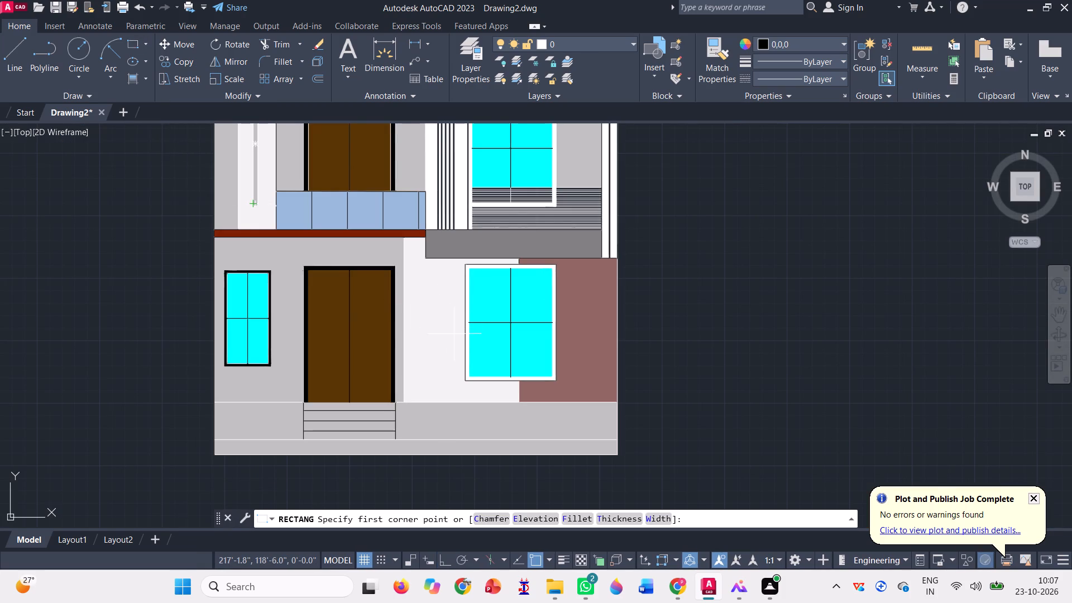
scroll(462, 263, up, 3)
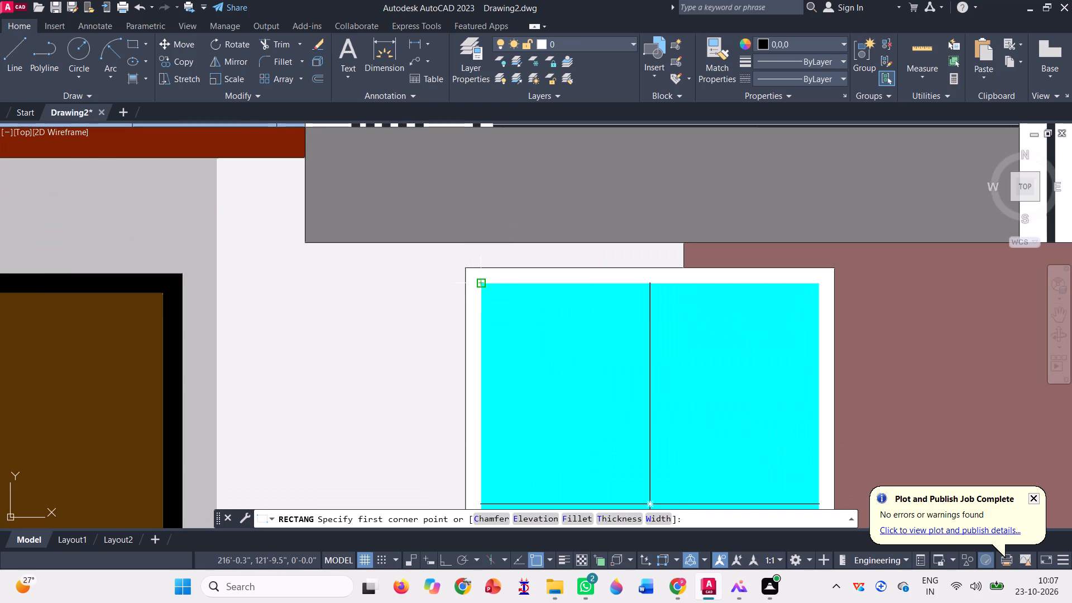
click(480, 285)
scroll(432, 262, down, 3)
scroll(518, 362, up, 3)
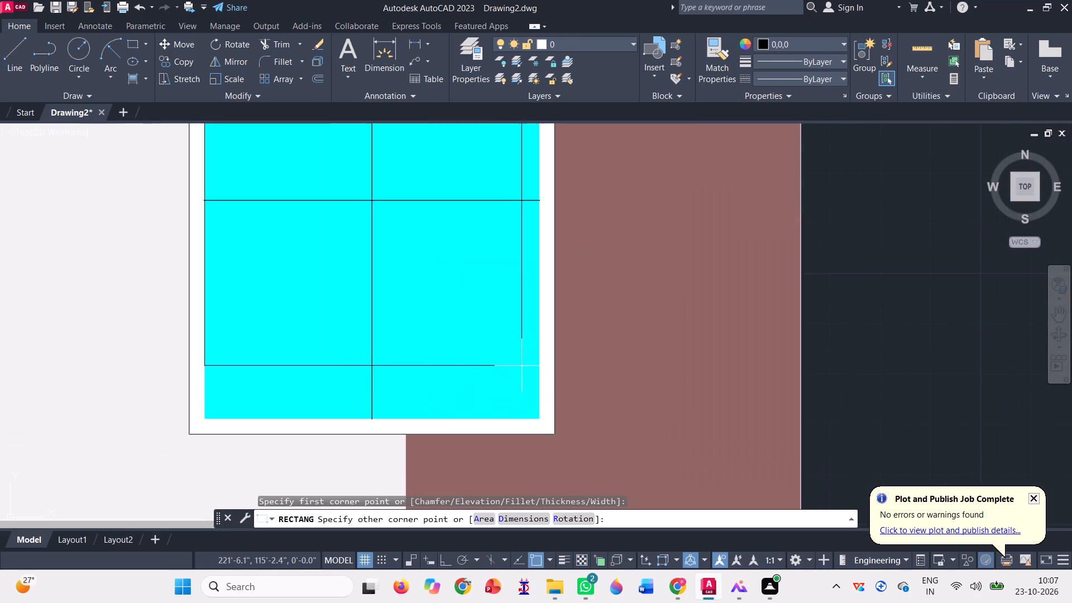
click(541, 415)
Draw a black rectangle around the cyan glass of the first-floor window, down to the top of the horizontal louvres.
scroll(618, 418, down, 3)
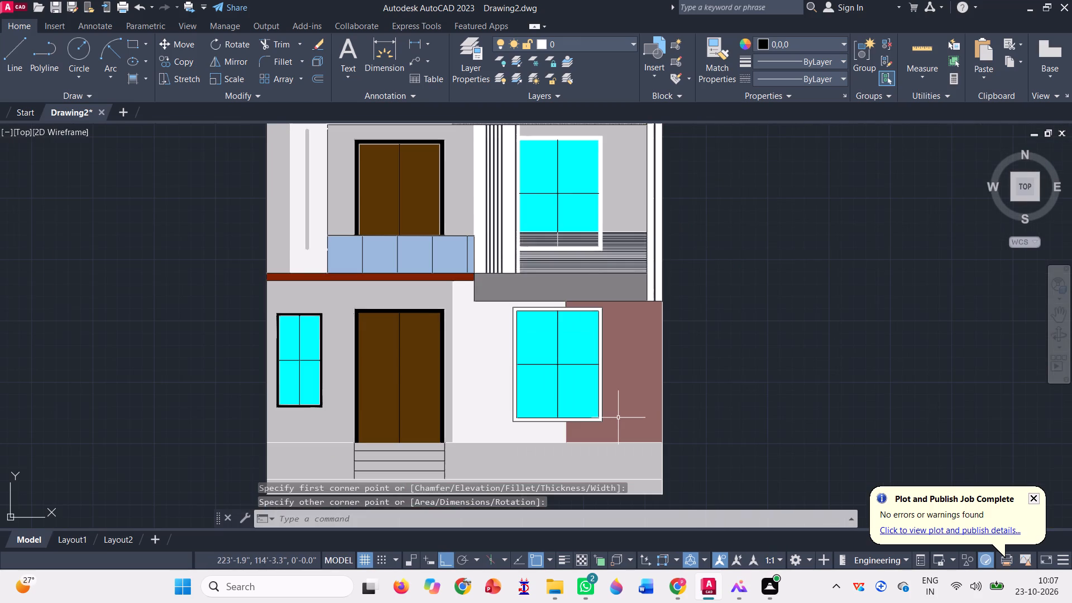
scroll(599, 425, down, 1)
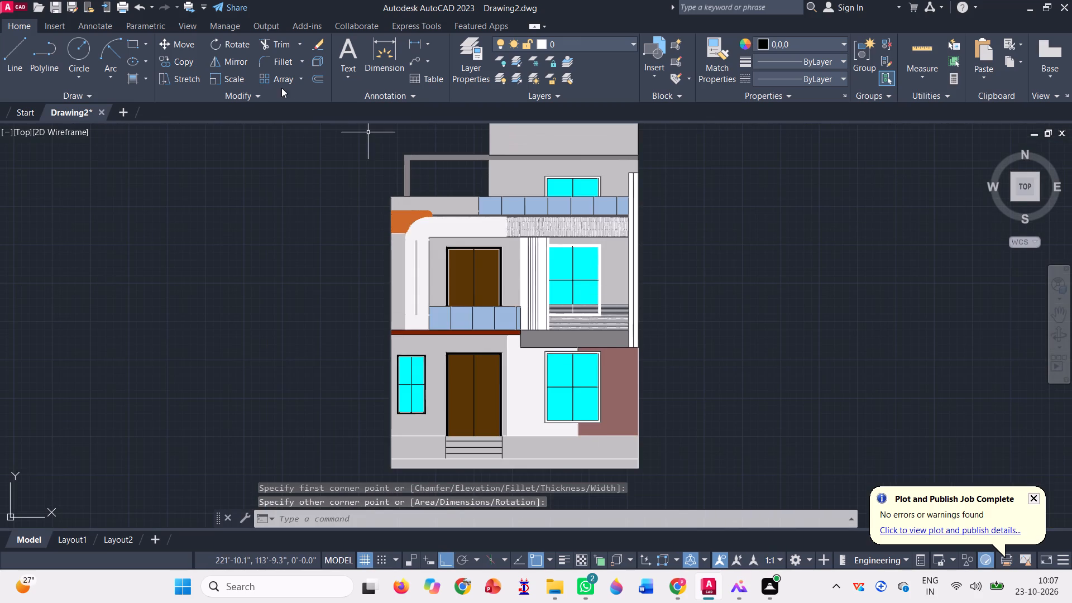
click(131, 44)
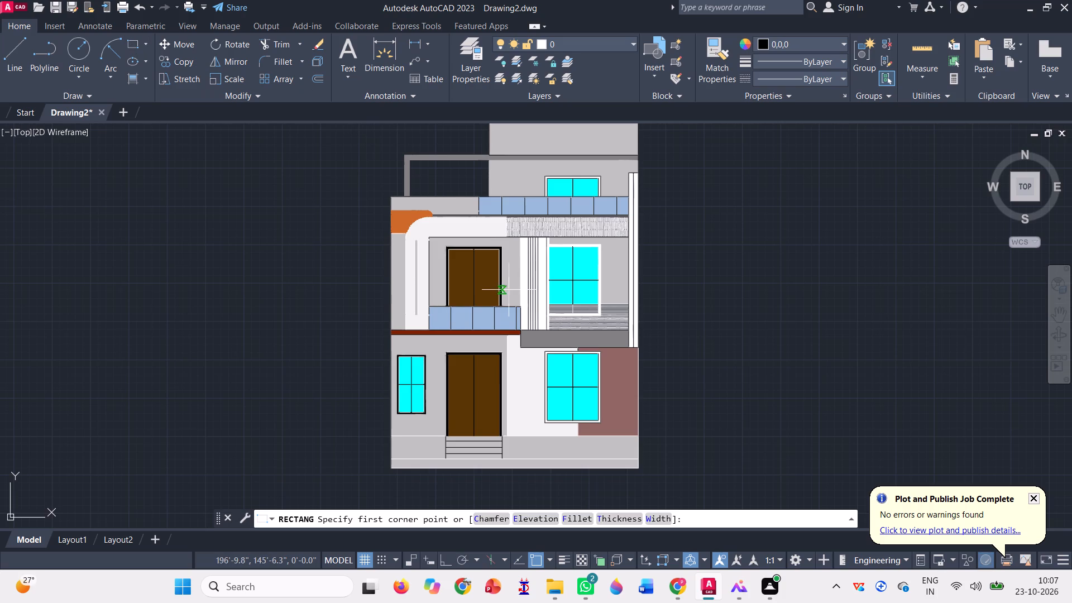
scroll(588, 249, up, 3)
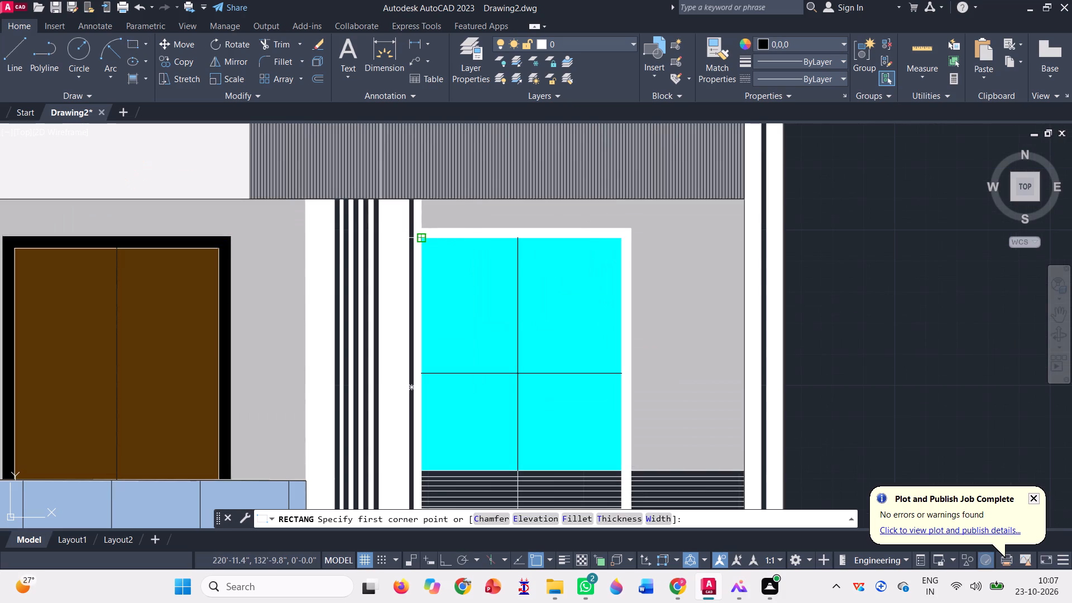
click(417, 237)
scroll(542, 297, down, 1)
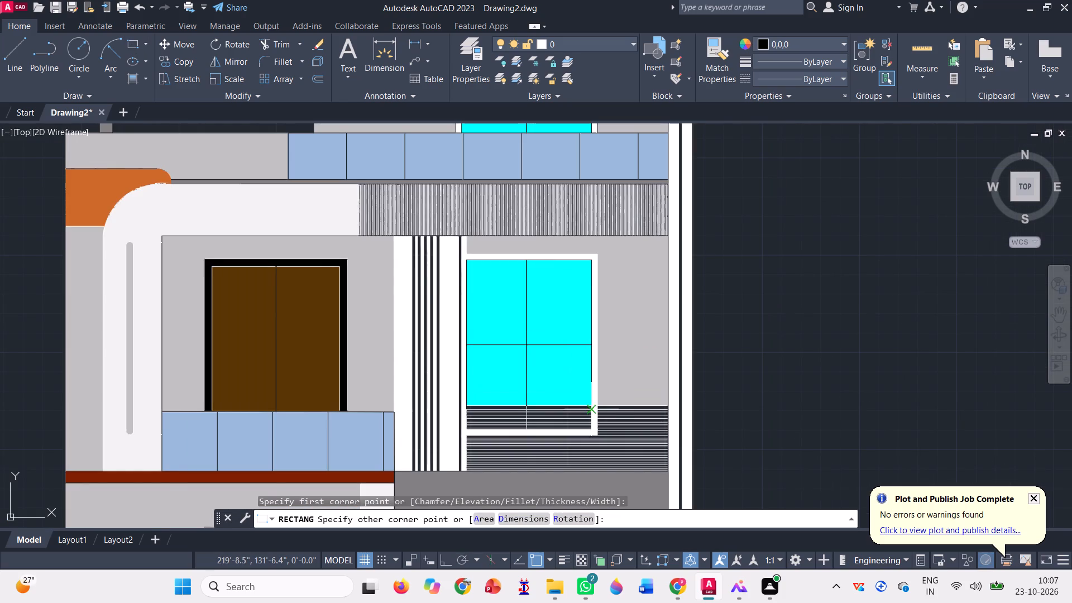
scroll(593, 405, up, 2)
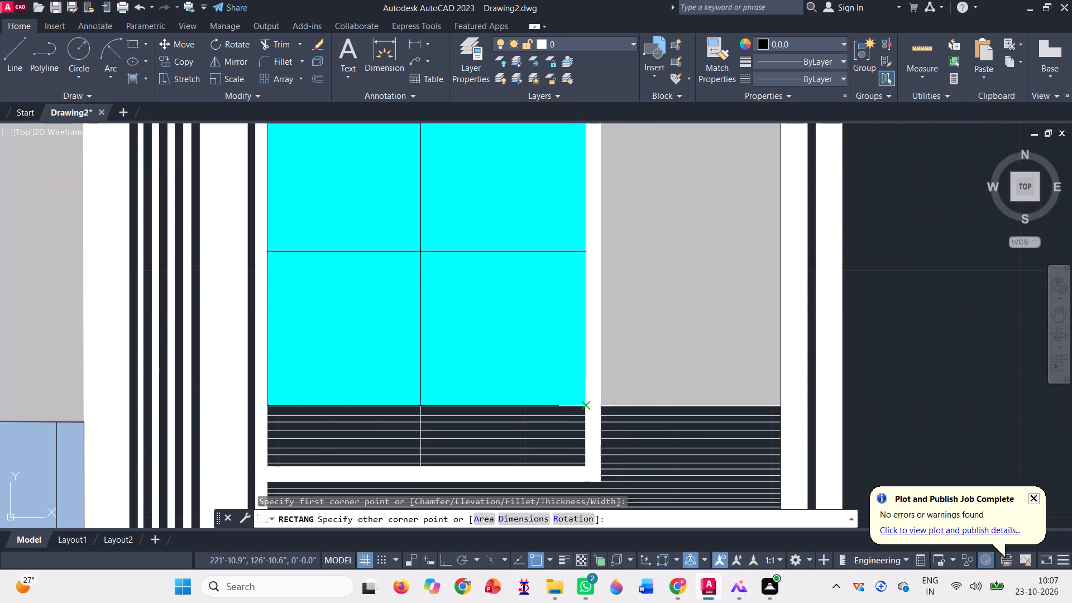
click(587, 404)
Draw a black rectangle around the outer edge of the first-floor window's white frame.
scroll(526, 420, down, 2)
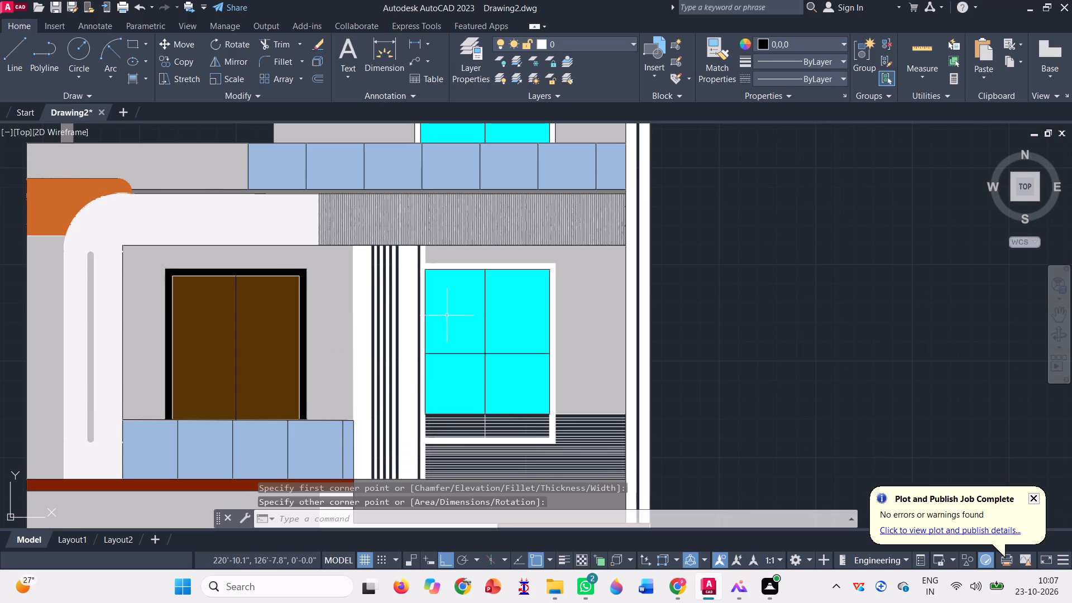
key(space)
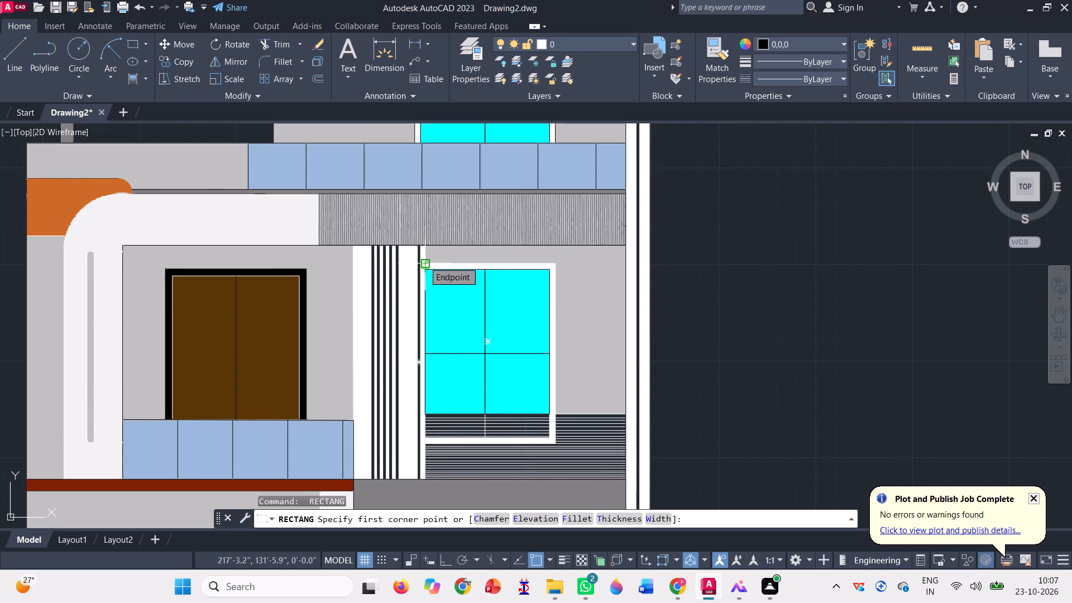
click(424, 261)
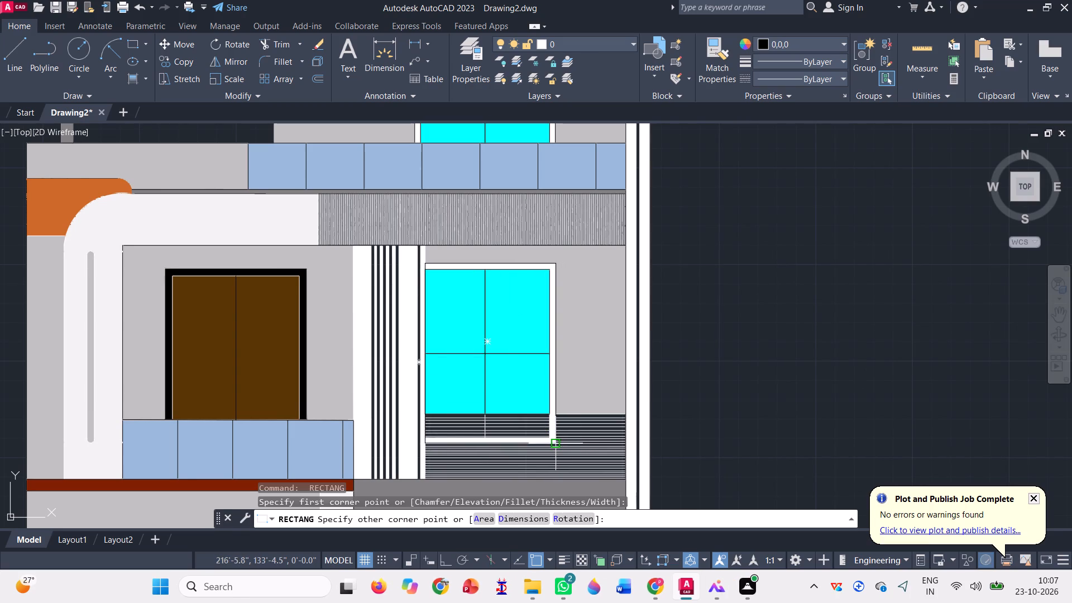
click(553, 446)
Draw a black line from the dark-red band's lower right corner along its underside to the grey-white wall boundary, and down to the plinth top.
scroll(603, 380, down, 2)
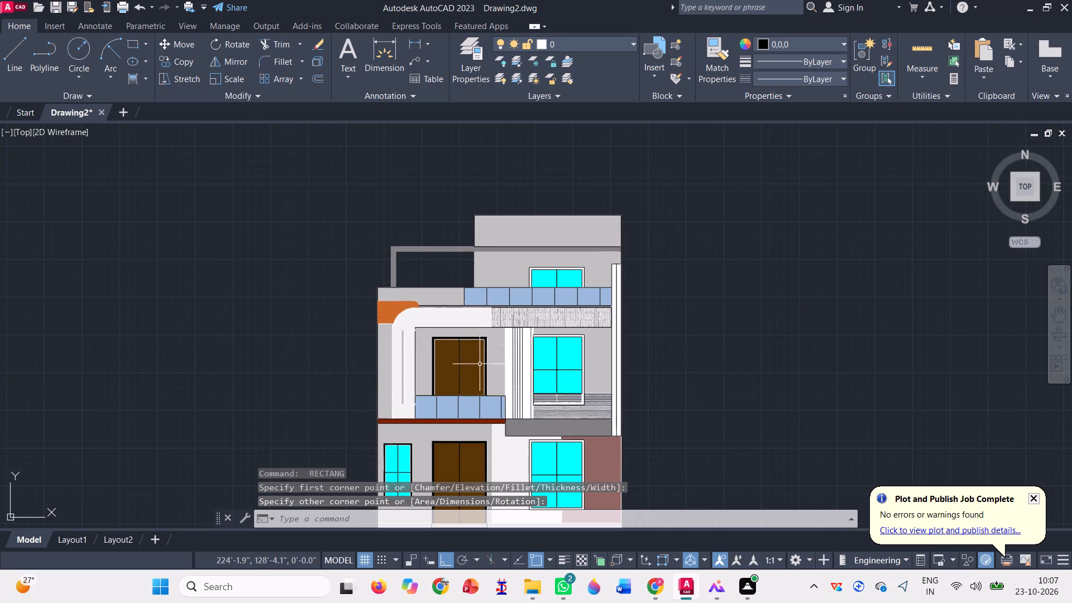
scroll(463, 307, down, 1)
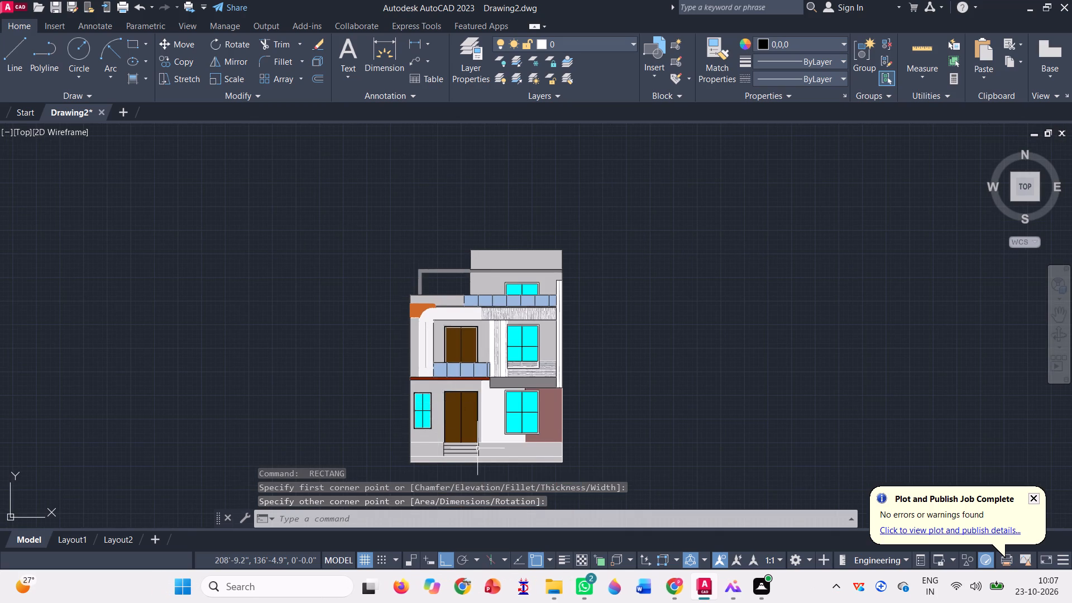
scroll(460, 418, up, 2)
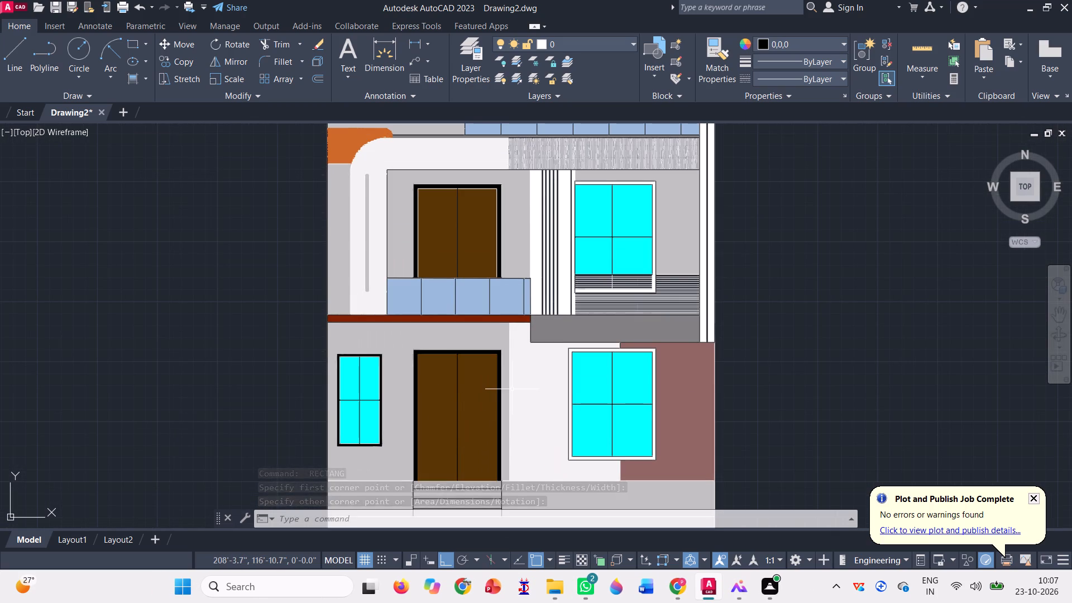
key(Escape)
key(l)
key(Return)
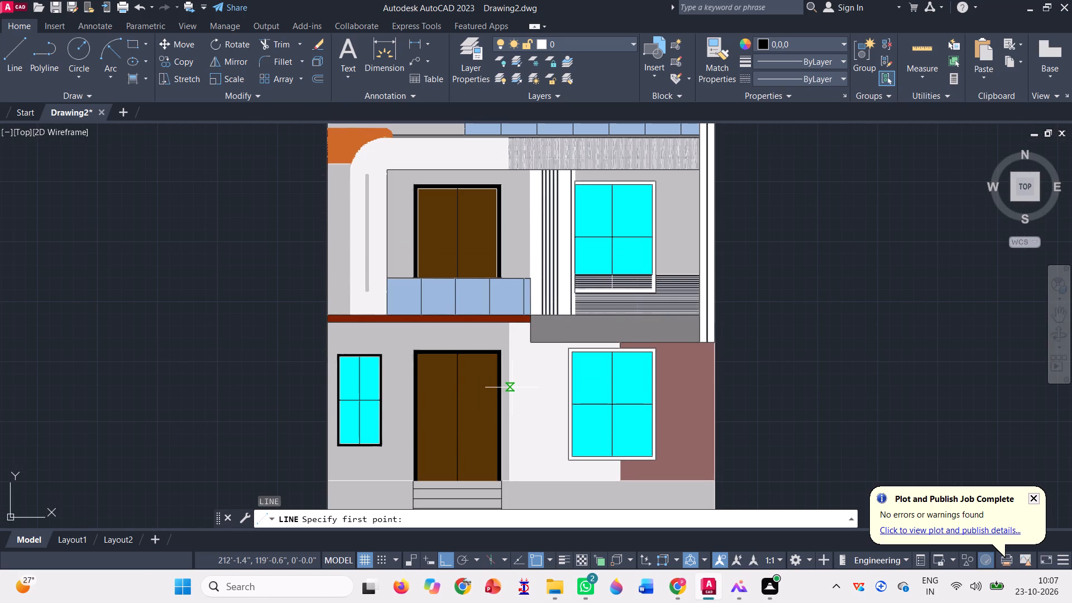
scroll(519, 316, up, 3)
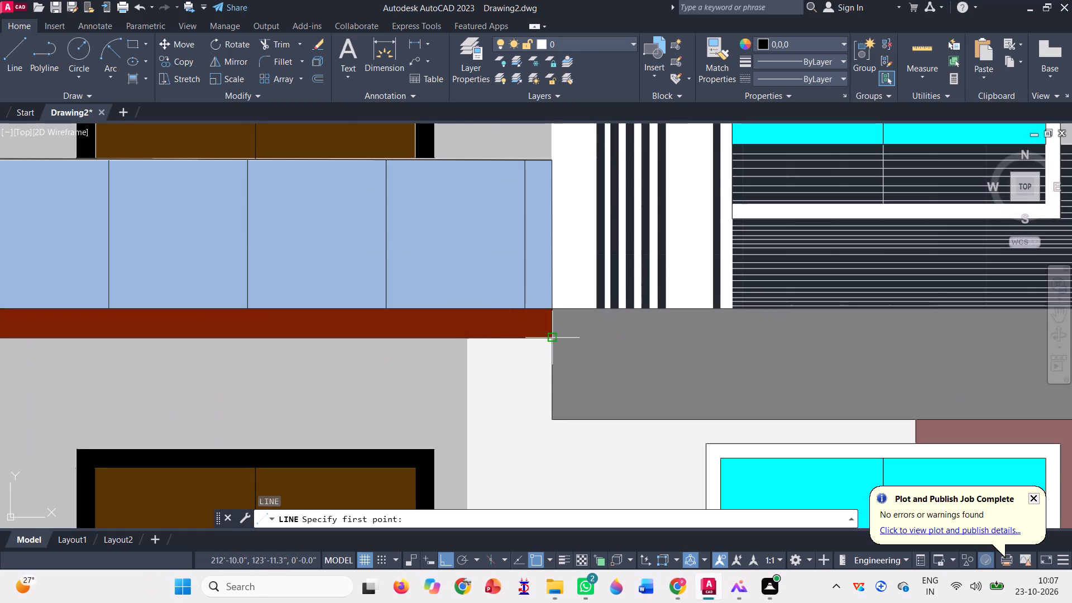
click(551, 339)
scroll(683, 335, down, 2)
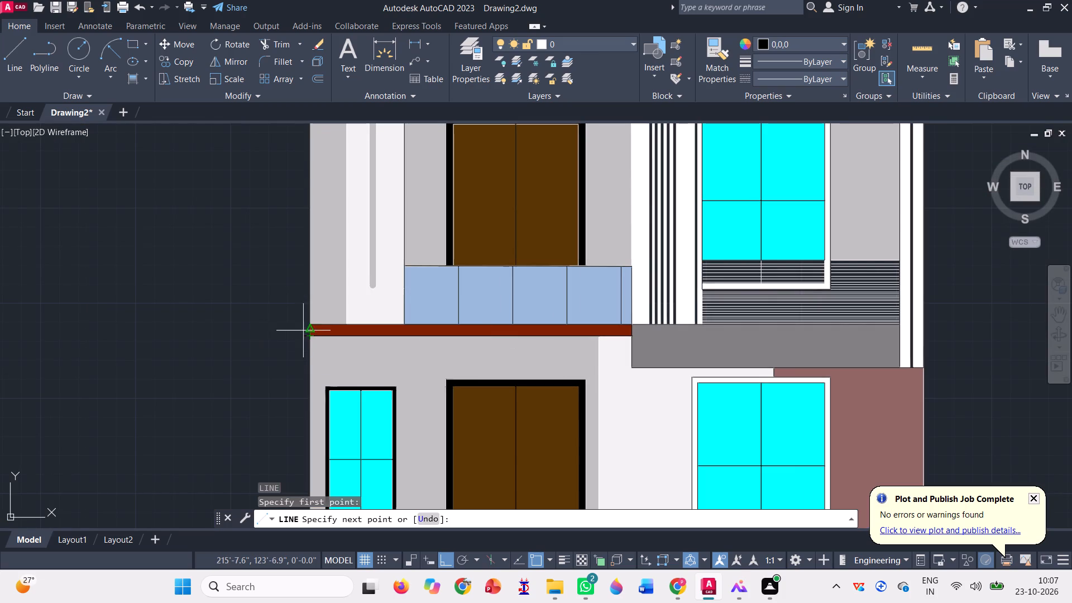
scroll(639, 368, up, 2)
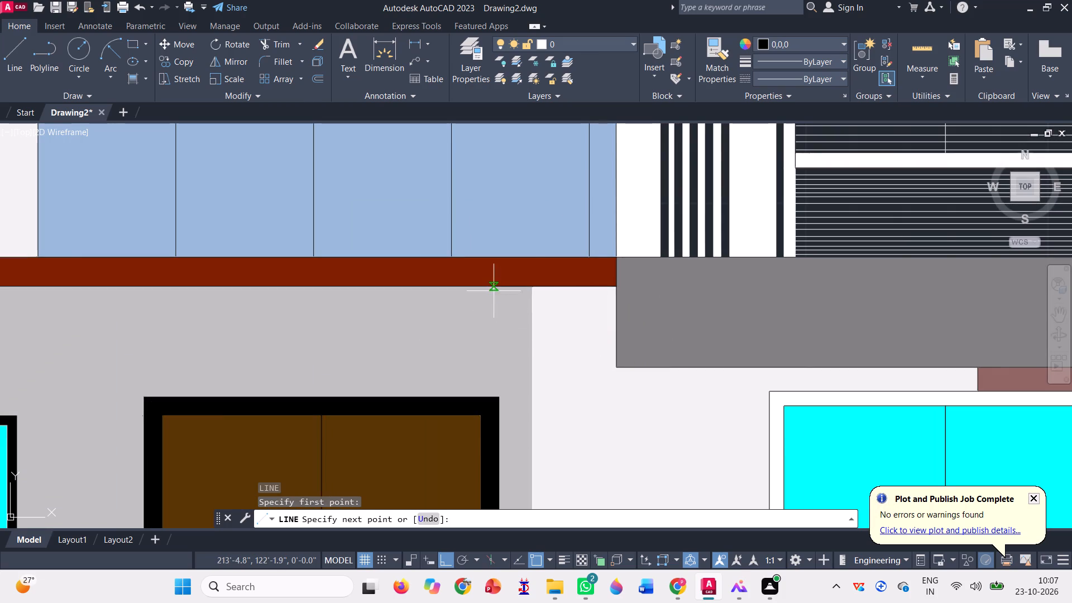
click(533, 288)
scroll(508, 250, down, 2)
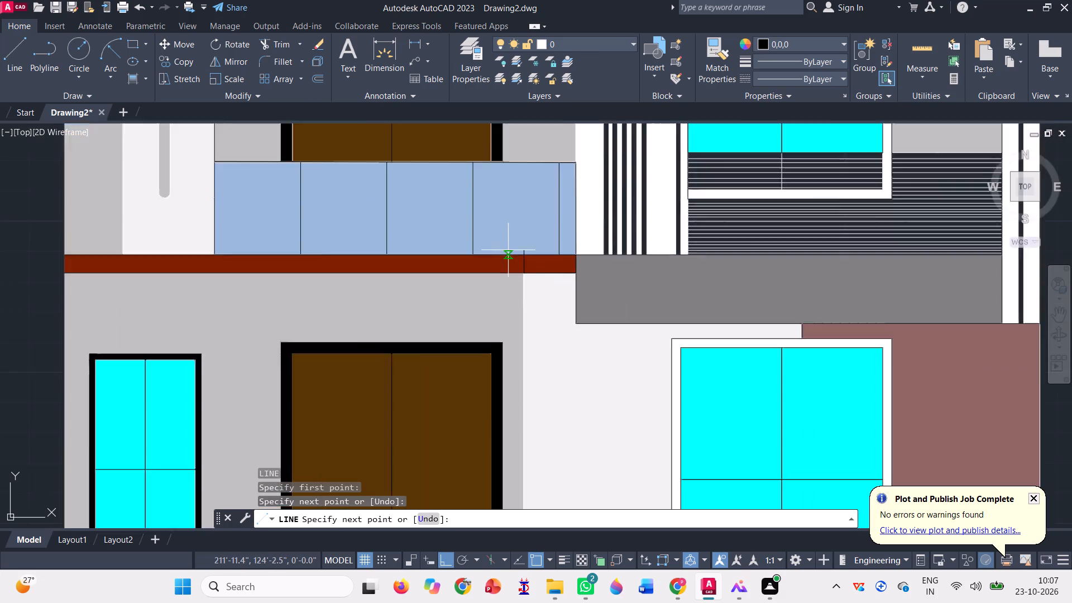
scroll(514, 280, down, 2)
scroll(524, 384, up, 3)
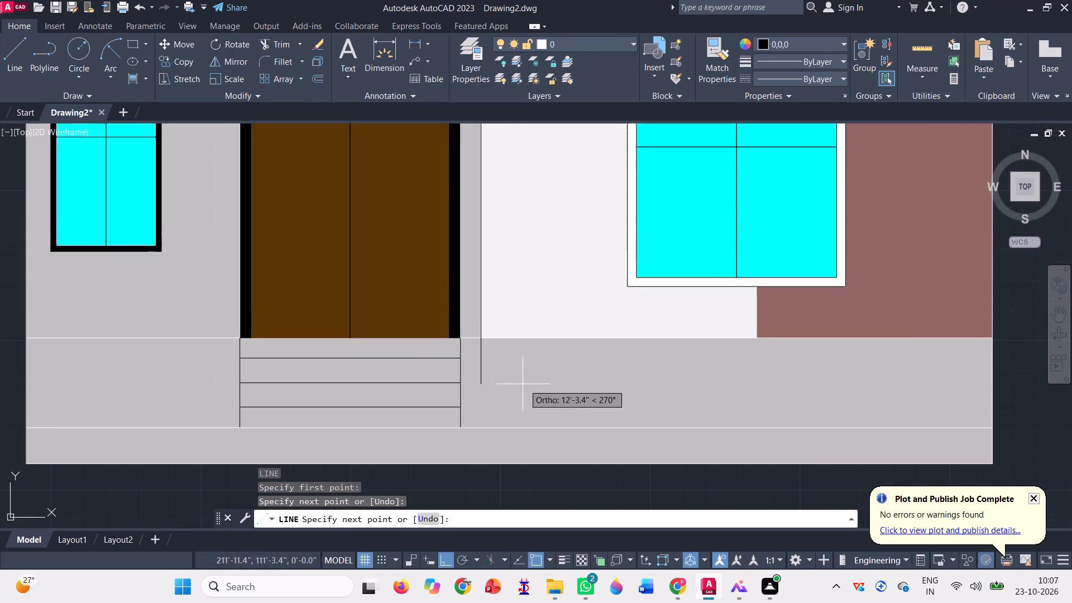
scroll(479, 343, up, 1)
click(476, 336)
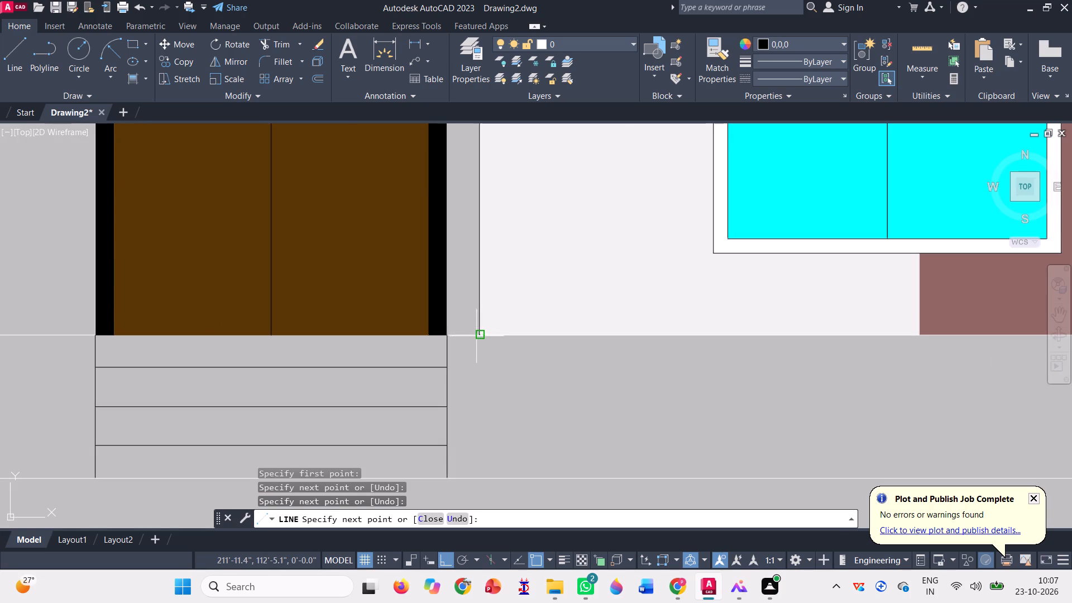
scroll(521, 371, down, 3)
key(space)
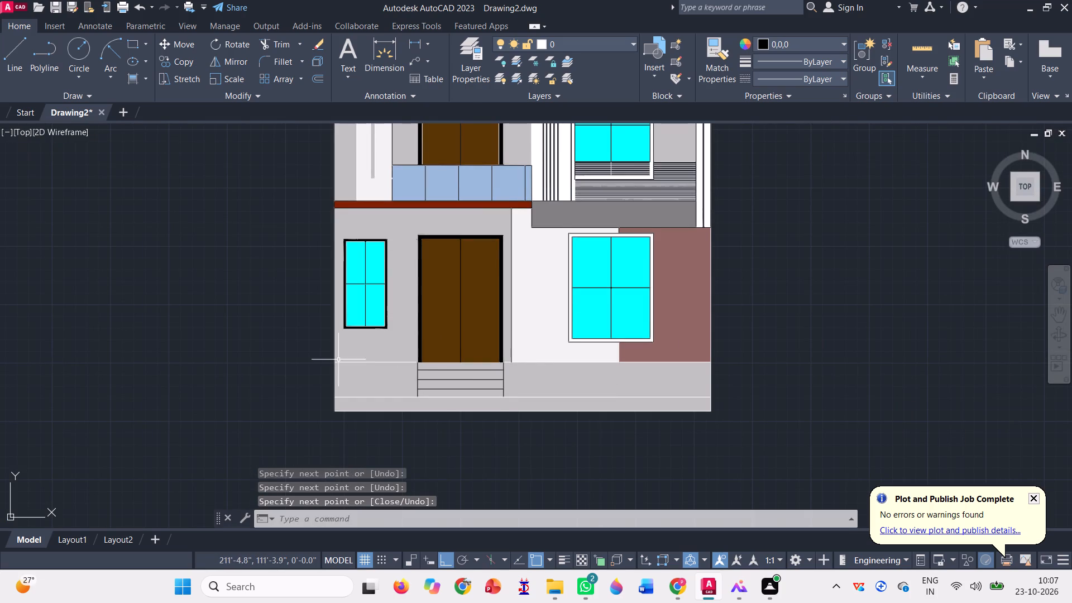
Draw a black line along the top of the plinth across the building's full width.
key(l)
key(Return)
scroll(299, 364, up, 2)
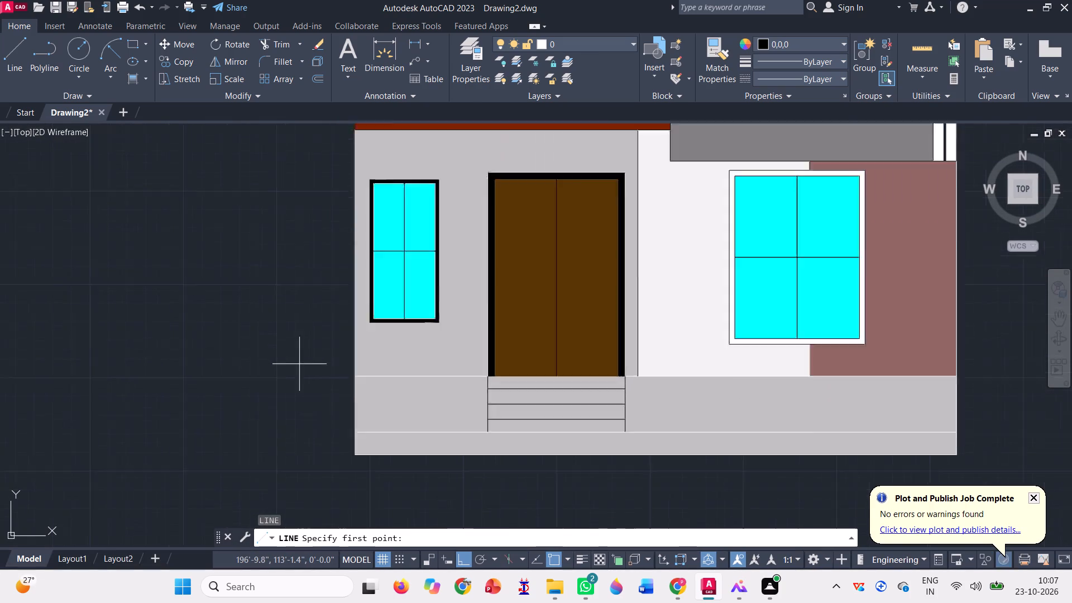
click(385, 385)
scroll(266, 375, down, 2)
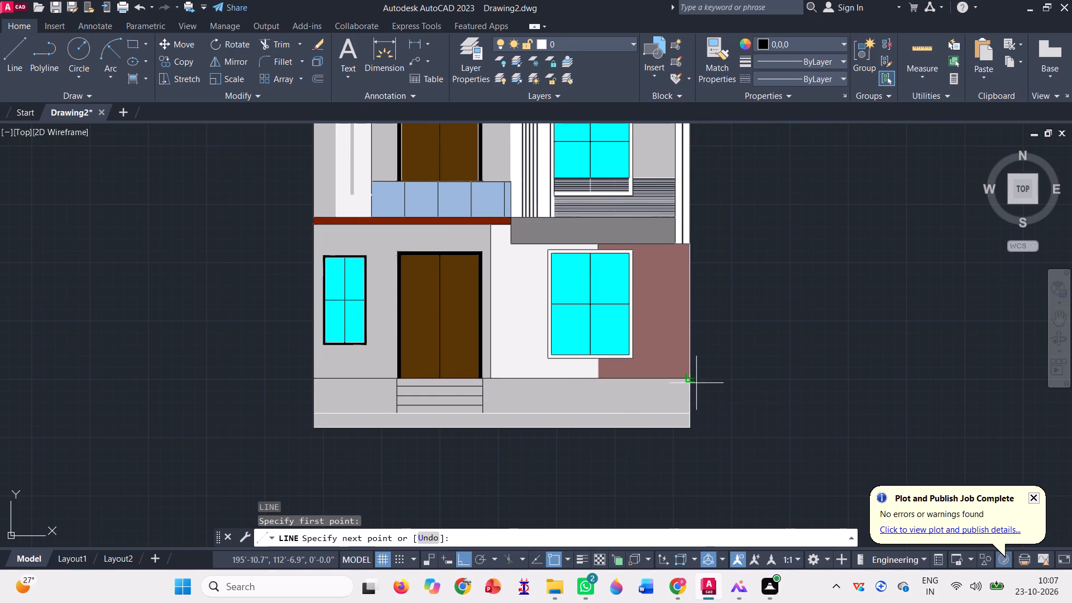
click(690, 380)
key(space)
Draw a black line across the building's full width at the foot of the entrance steps.
key(l)
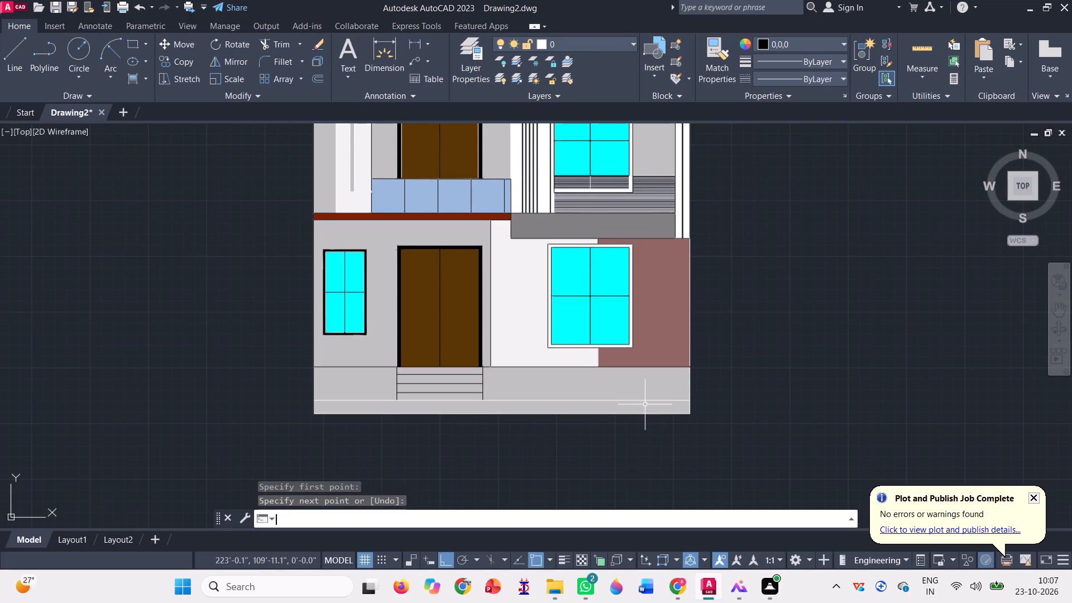
key(Return)
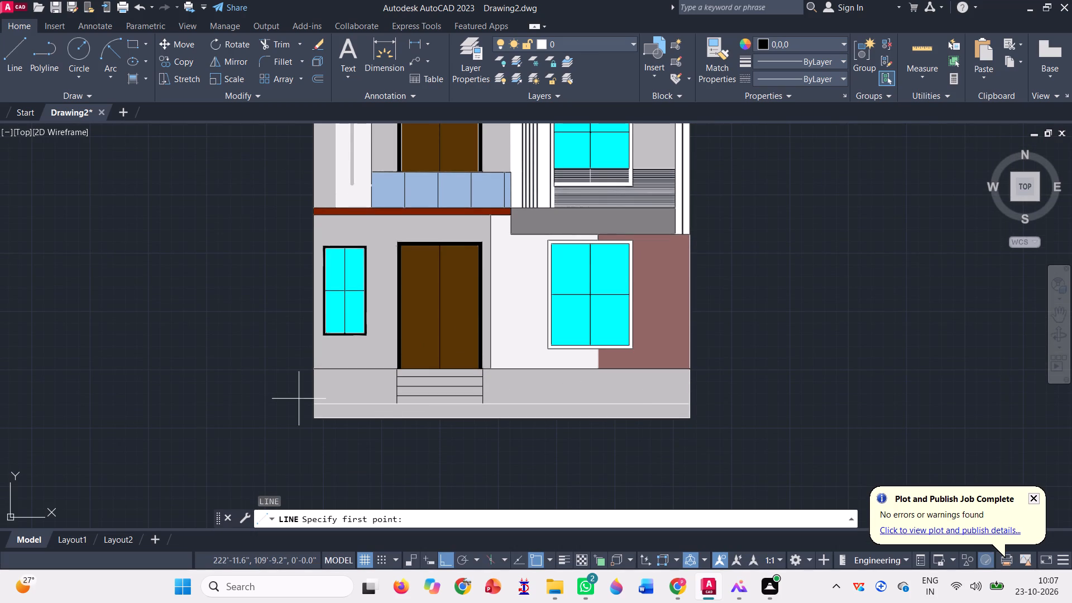
click(310, 403)
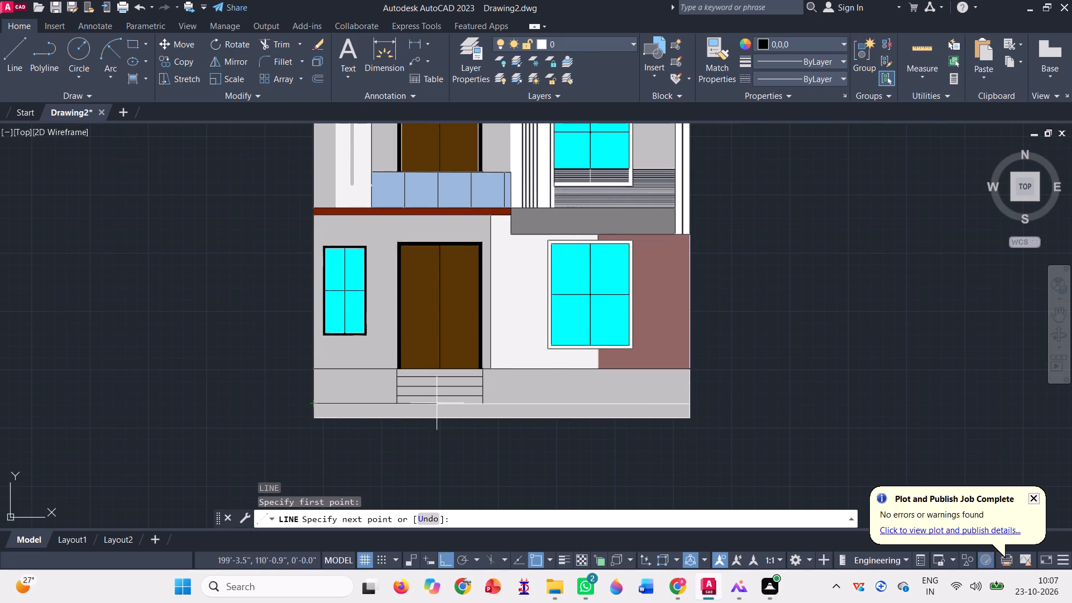
click(687, 404)
key(space)
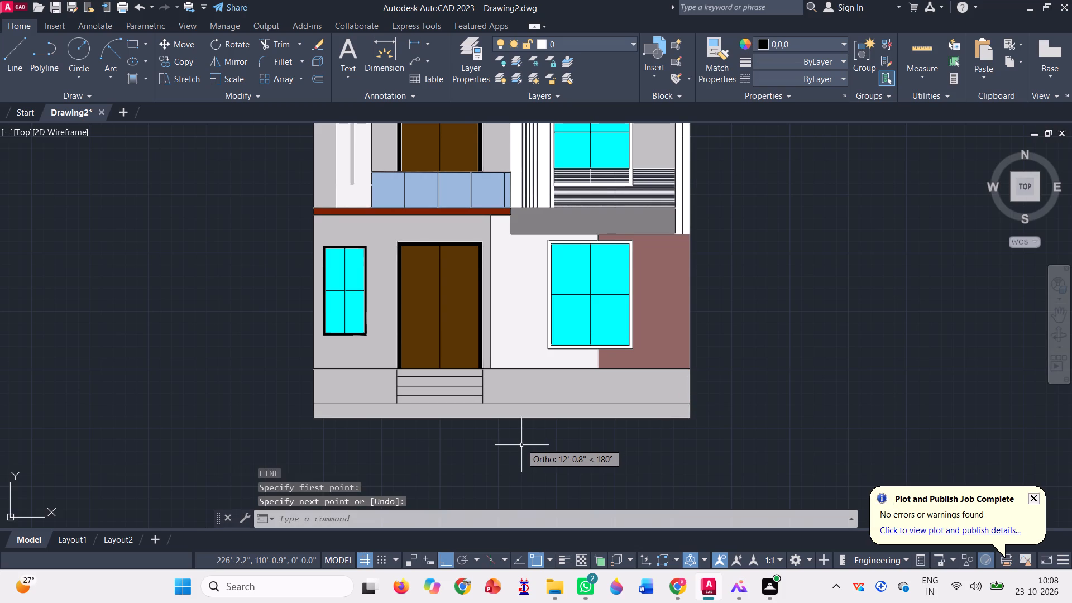
Draw a black line along the orange panel's bottom edge, from the outer wall edge to the white curved band.
scroll(521, 445, down, 2)
scroll(571, 305, up, 1)
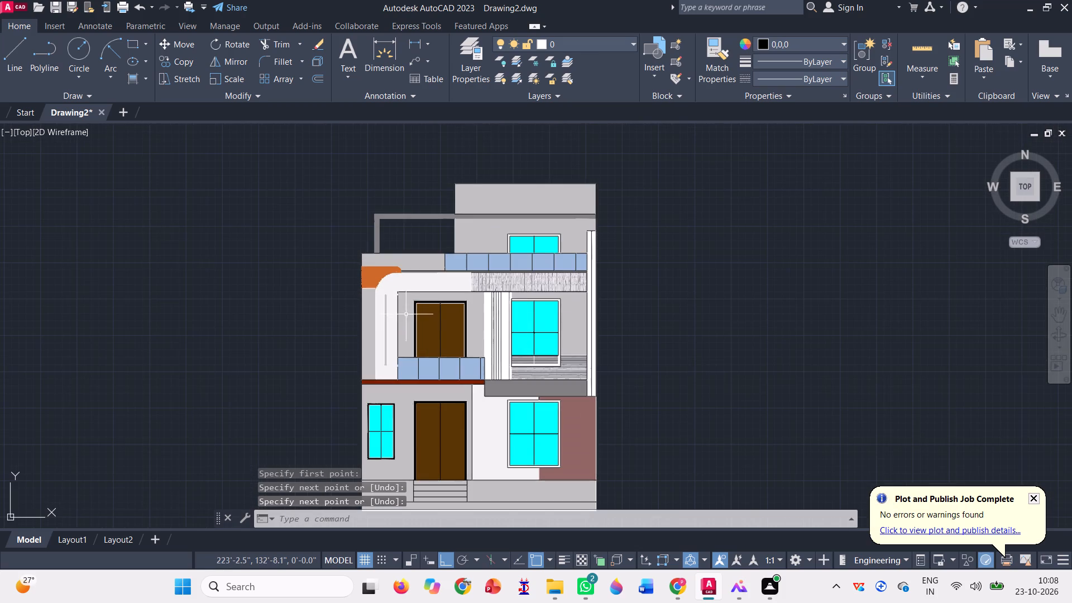
scroll(377, 314, up, 1)
key(l)
key(Return)
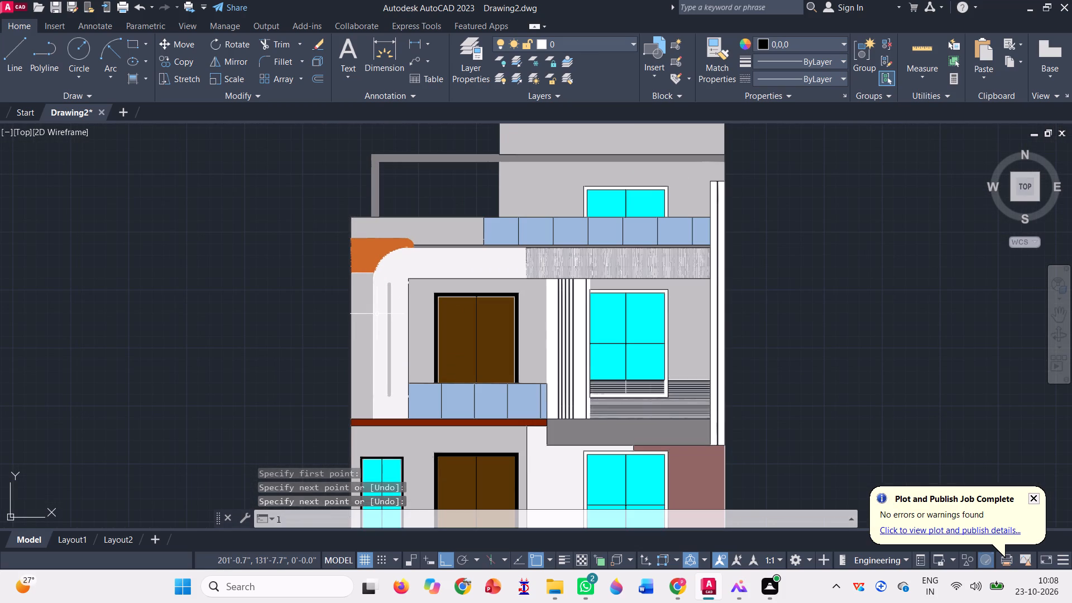
scroll(356, 250, up, 3)
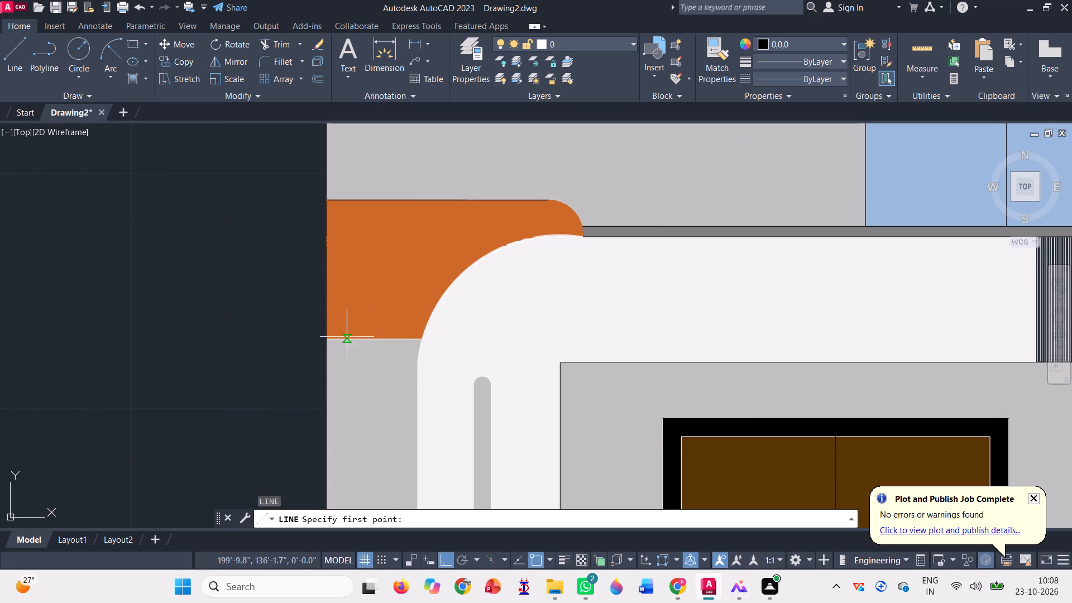
click(329, 340)
click(425, 338)
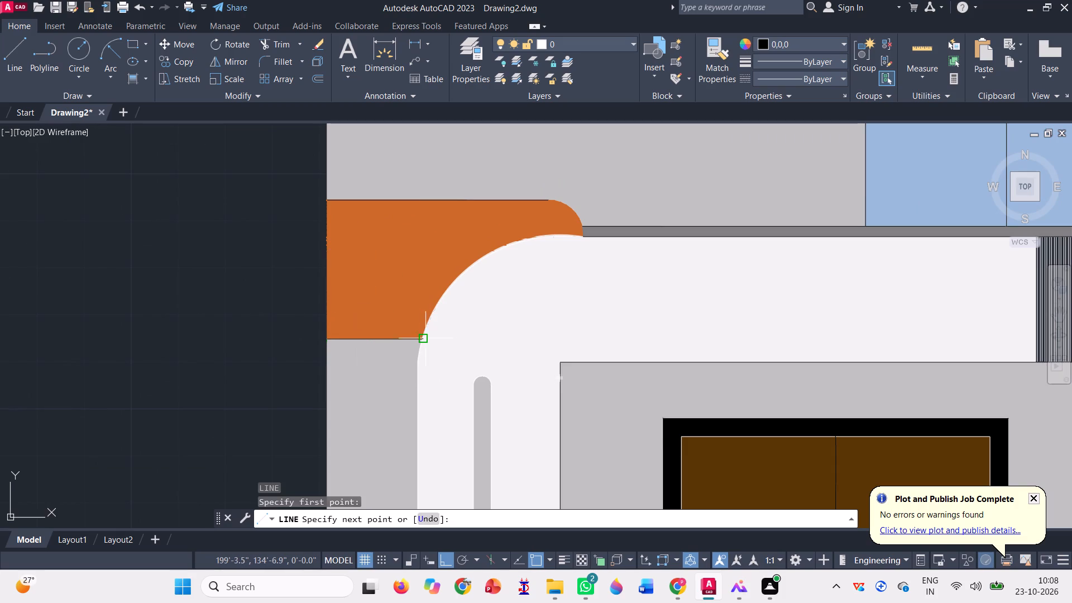
key(space)
Draw a black vertical line up the white band's outer edge, from the dark-red band to the start of the curve.
text(l)
key(Return)
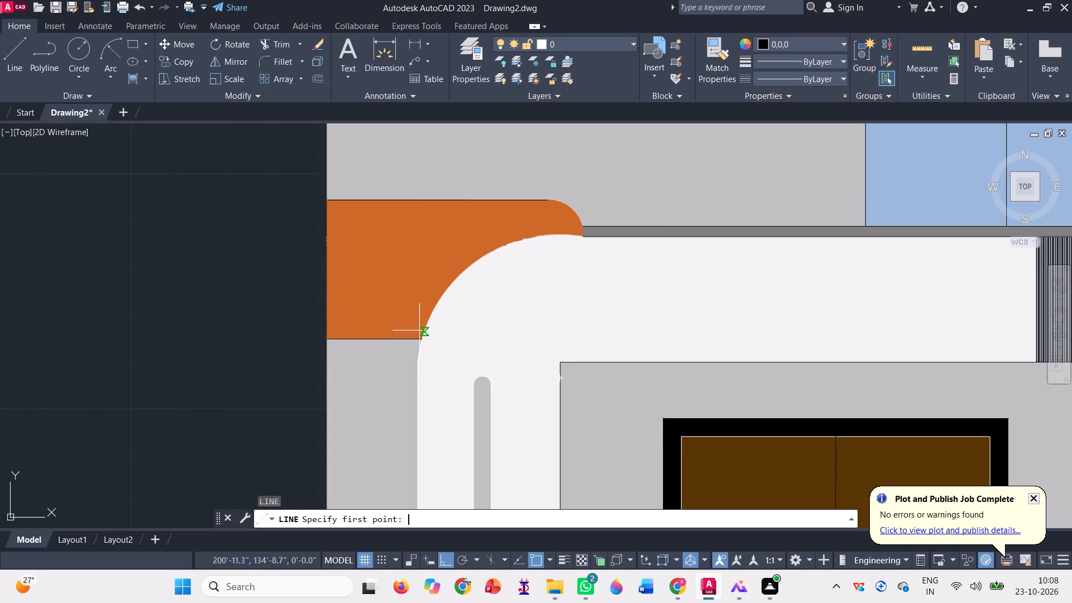
scroll(412, 323, down, 3)
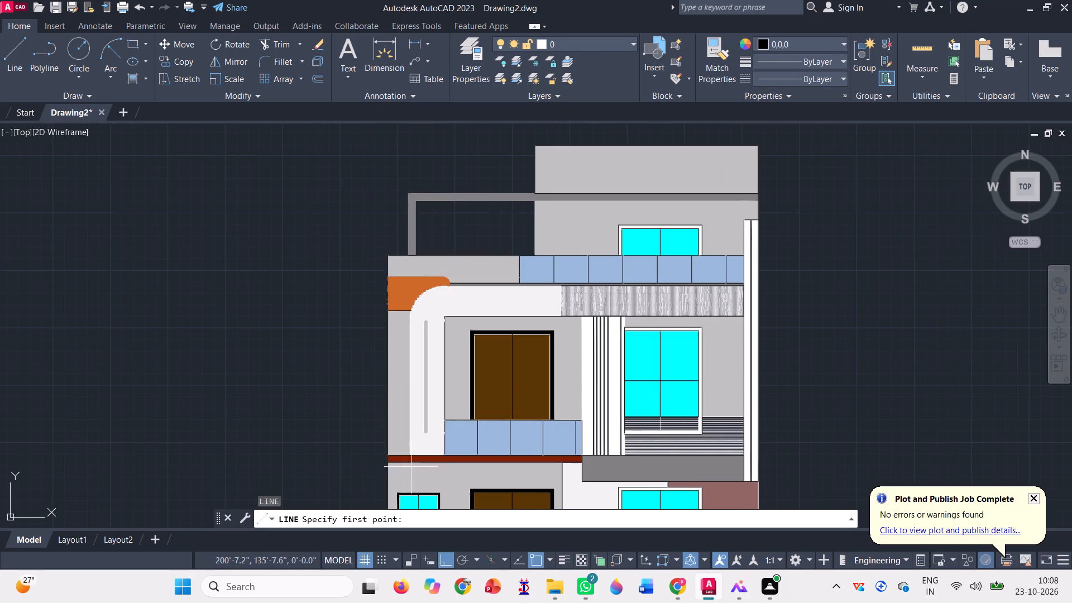
scroll(411, 463, up, 3)
click(395, 428)
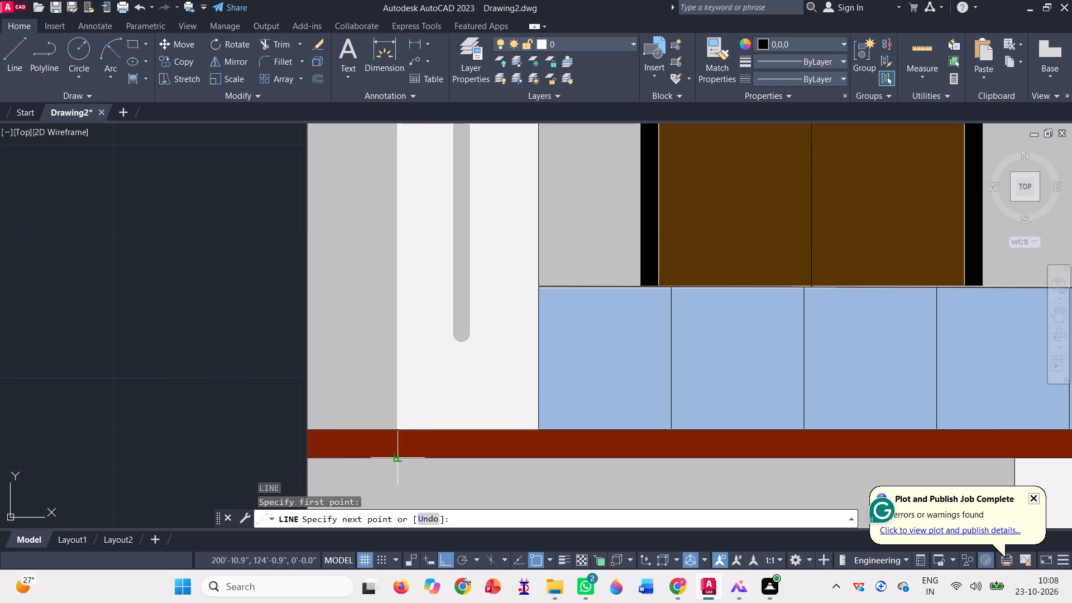
scroll(400, 456, down, 2)
scroll(410, 224, up, 2)
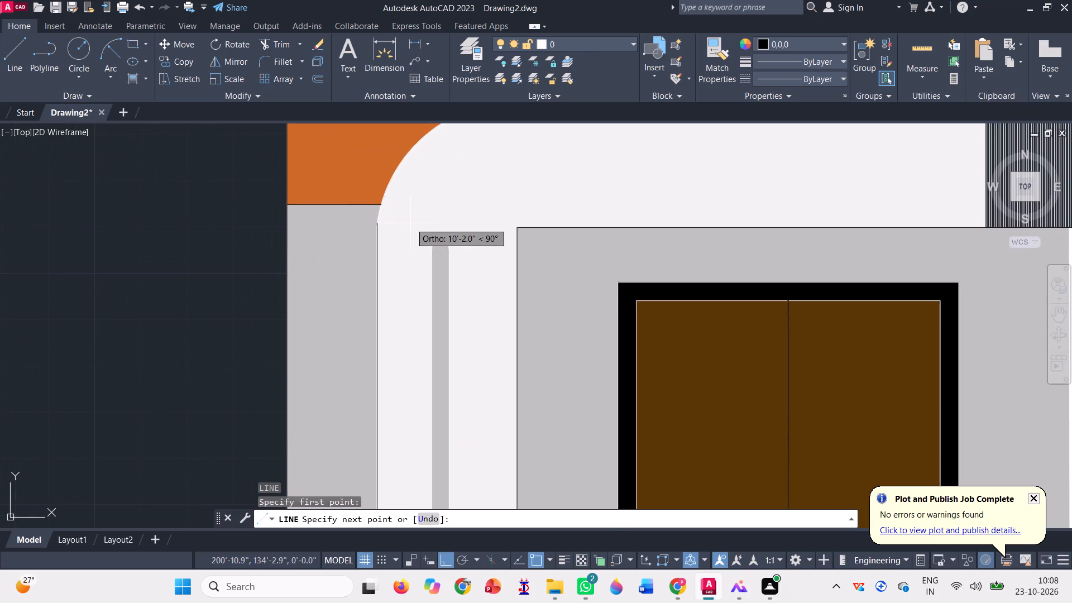
click(379, 230)
scroll(396, 290, down, 2)
key(space)
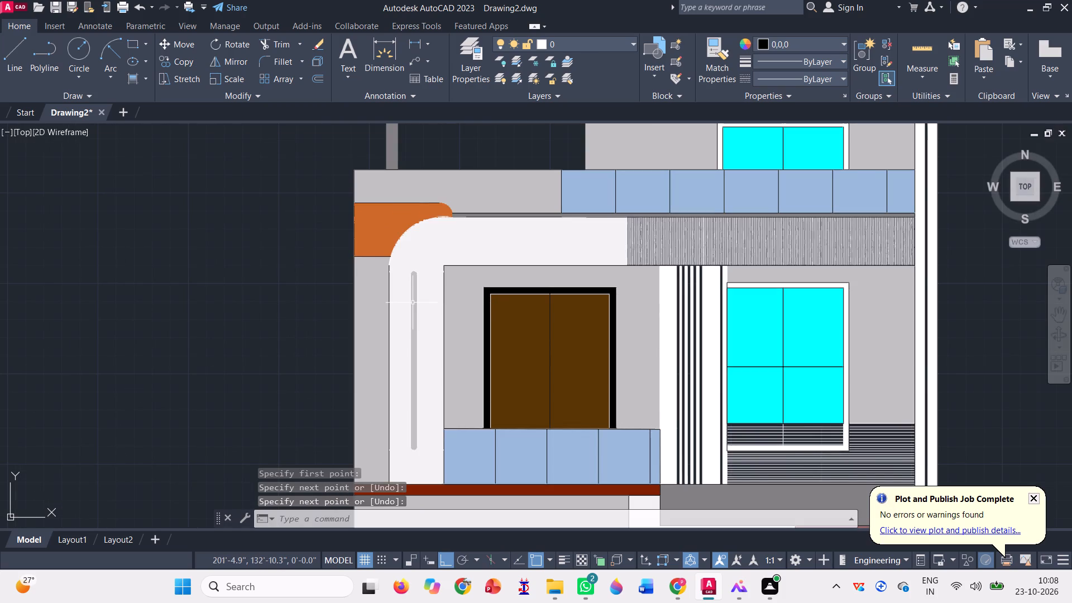
Draw a black line down the right side of the narrow grey slot in the white band, between its two rounded ends.
key(l)
key(Return)
scroll(422, 264, up, 3)
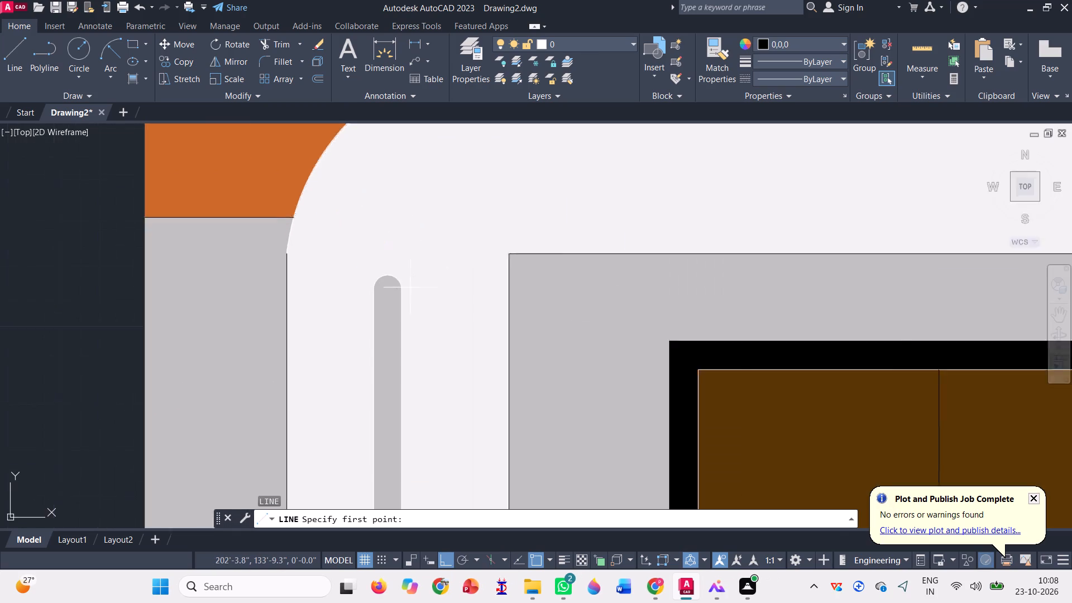
scroll(410, 288, up, 2)
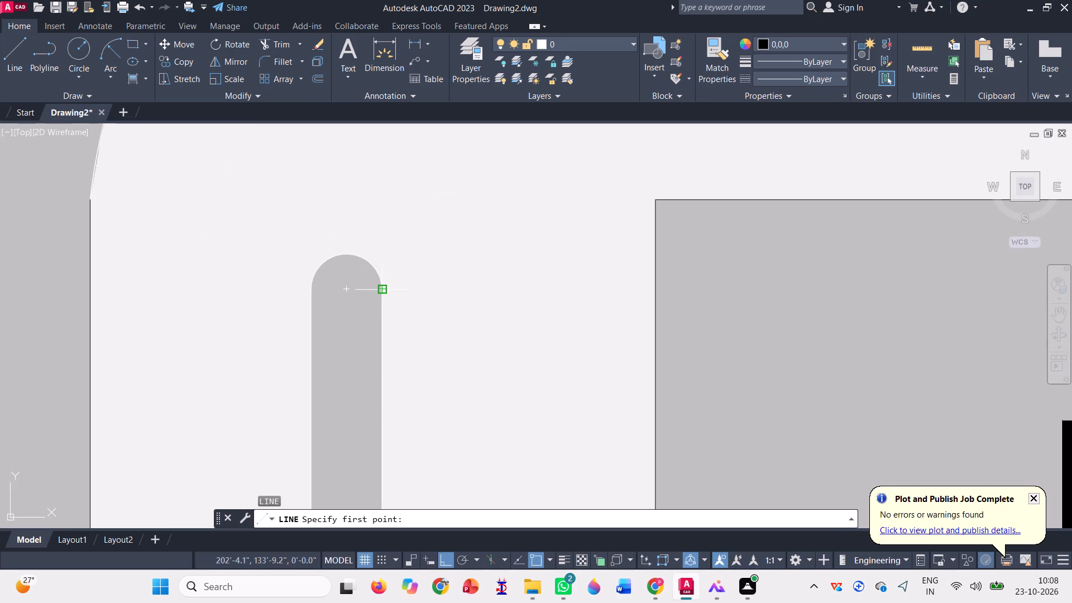
click(380, 289)
scroll(405, 247, down, 5)
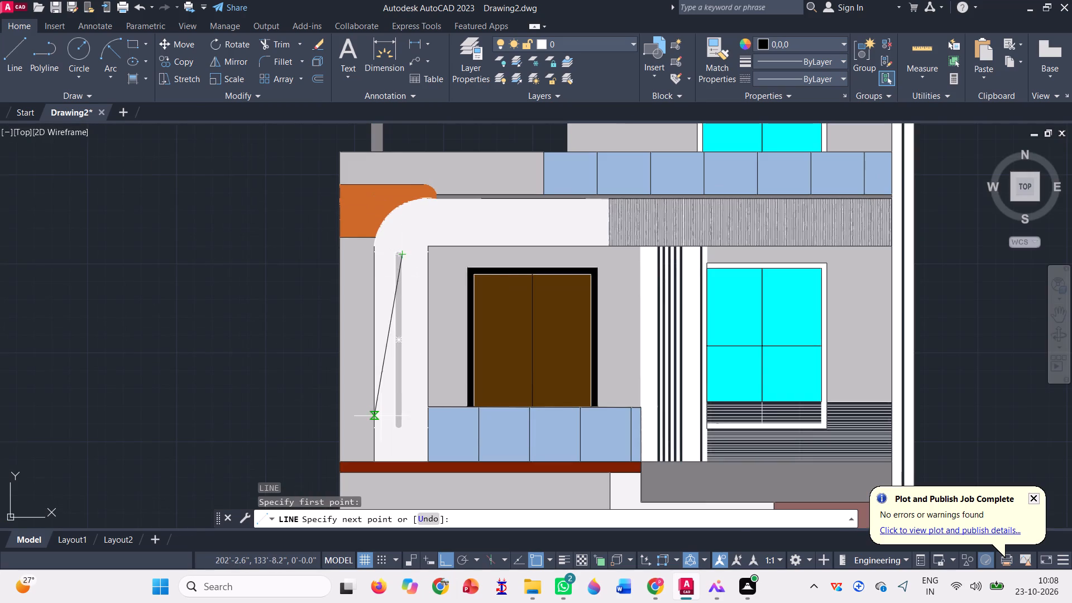
scroll(381, 416, up, 3)
click(456, 452)
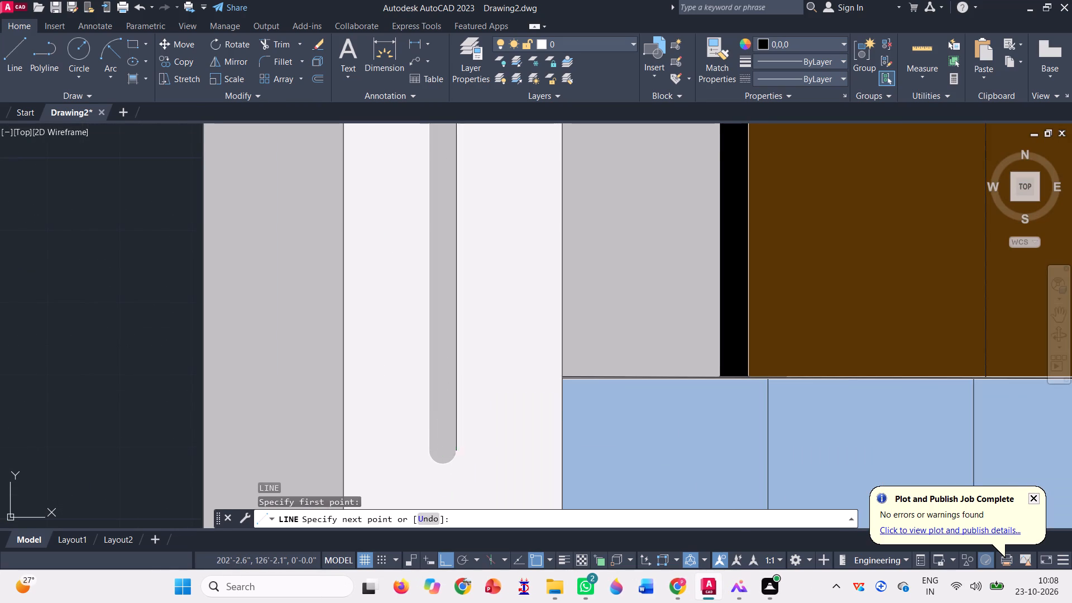
key(space)
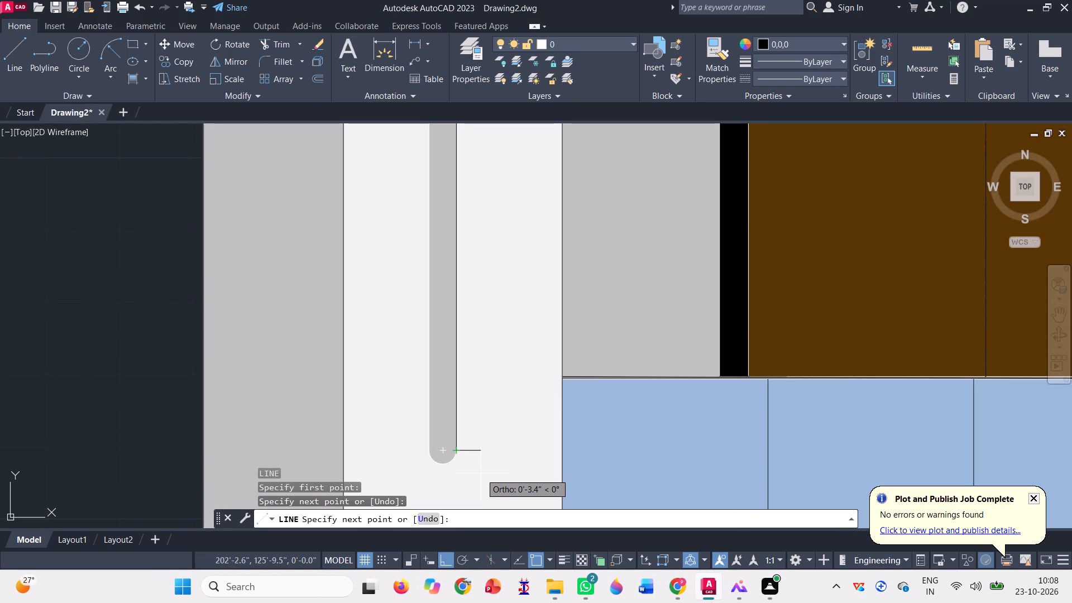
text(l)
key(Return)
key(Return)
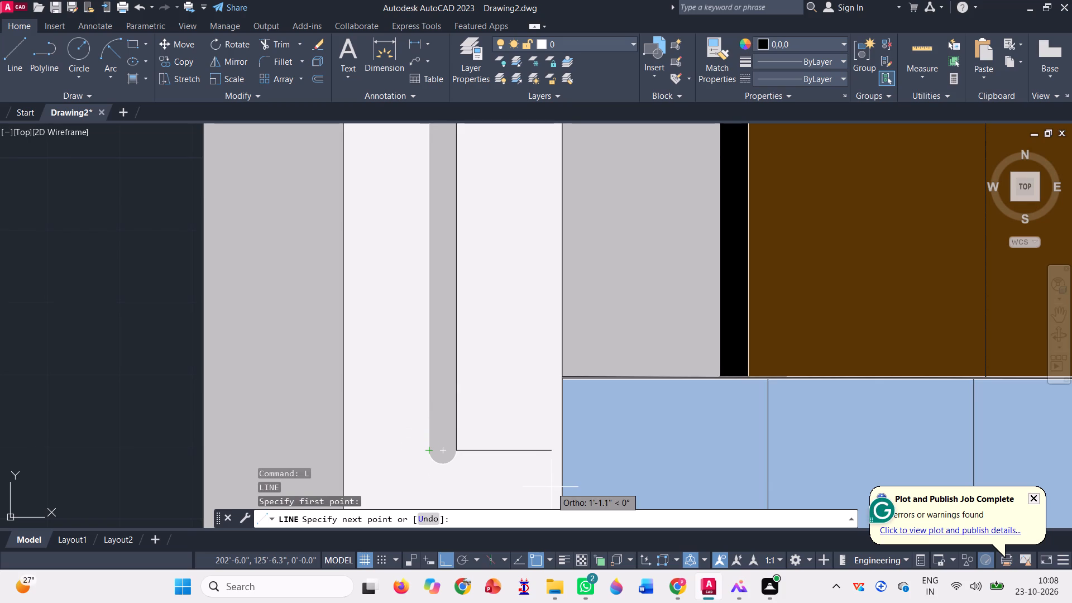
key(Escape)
Draw a black line up the left side of the narrow grey slot in the white band, between its two rounded ends.
key(l)
key(Return)
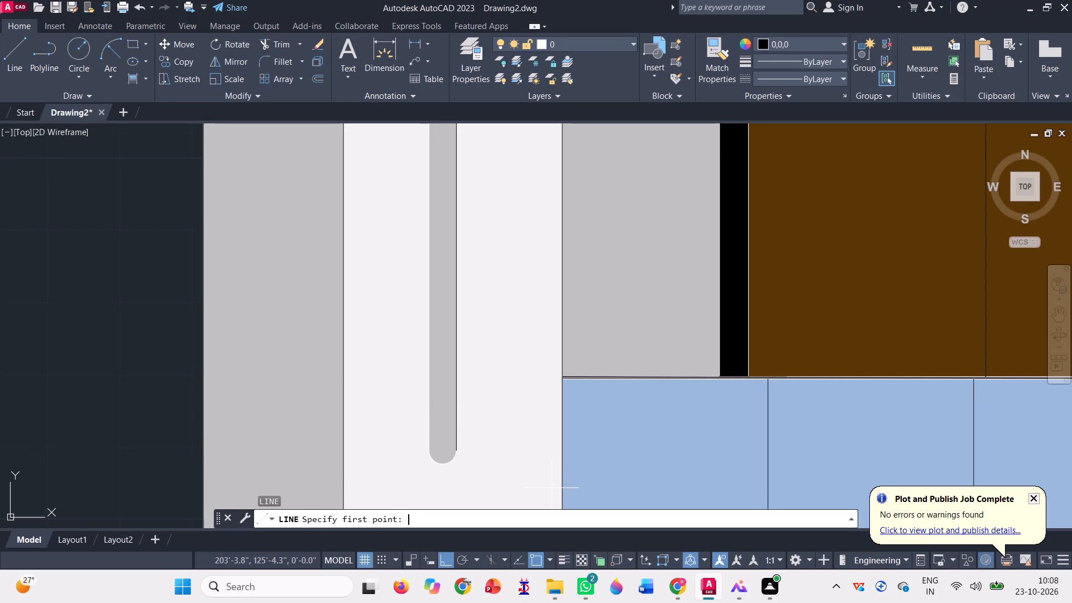
click(429, 453)
scroll(444, 492, down, 3)
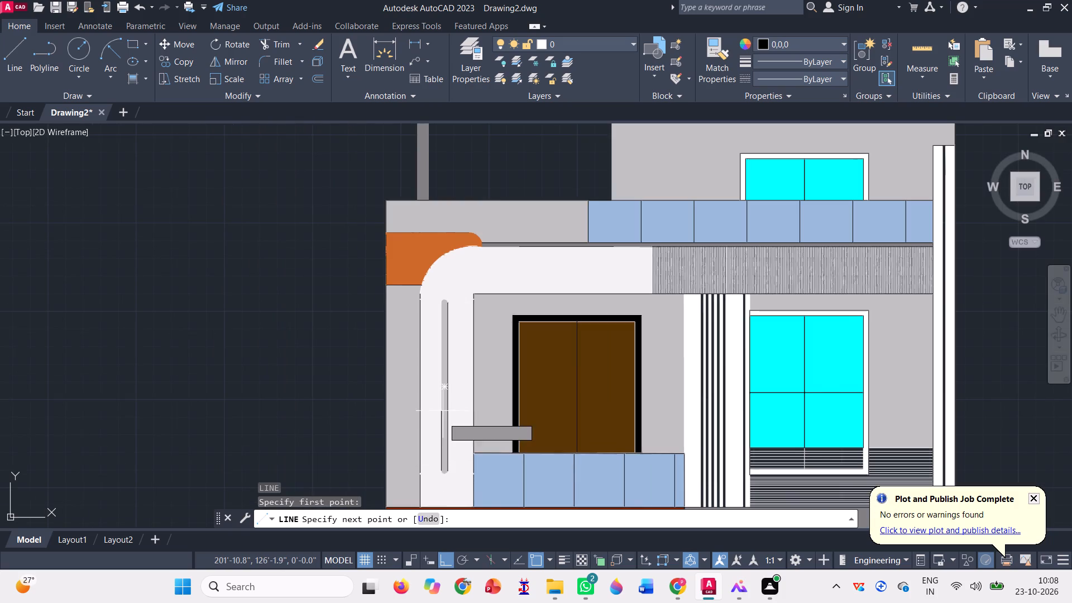
scroll(443, 272, up, 3)
scroll(414, 390, up, 2)
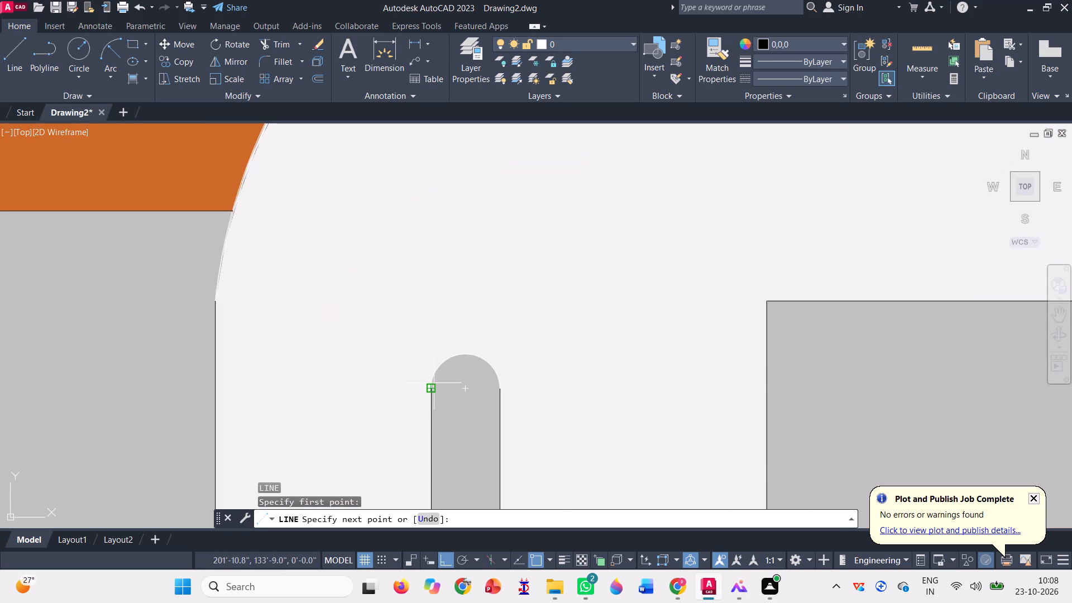
click(429, 386)
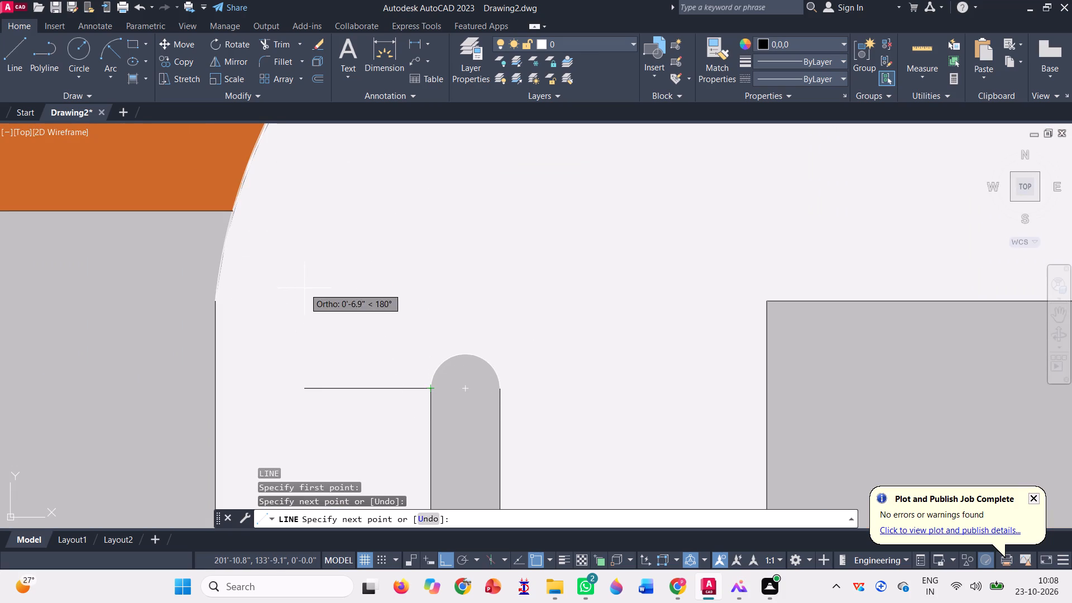
key(Escape)
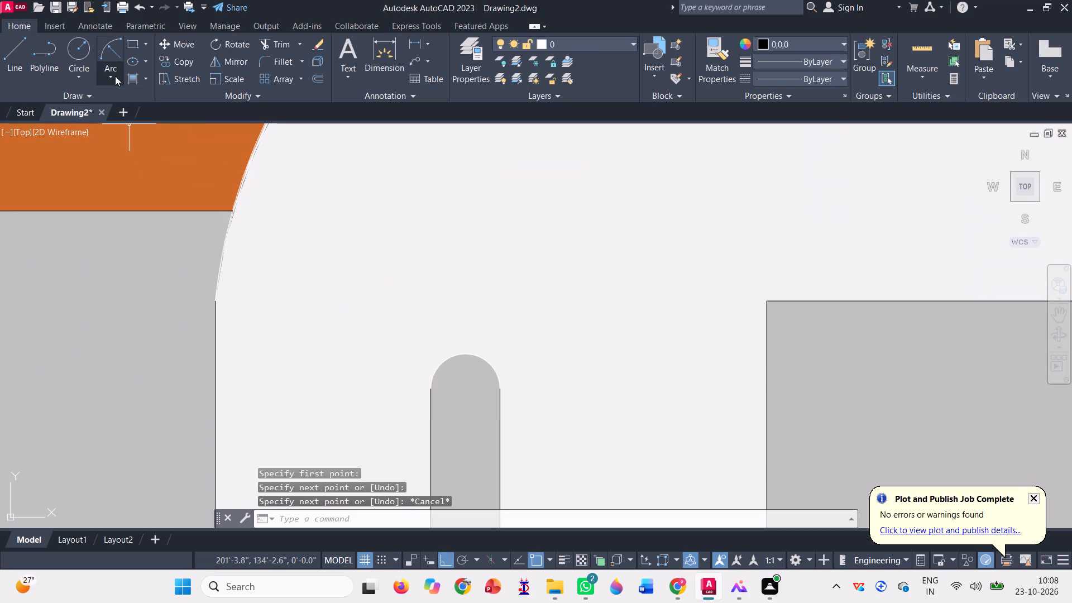
Draw a black three-point arc over the rounded top end of the grey slot, joining its two side lines.
click(115, 76)
click(123, 105)
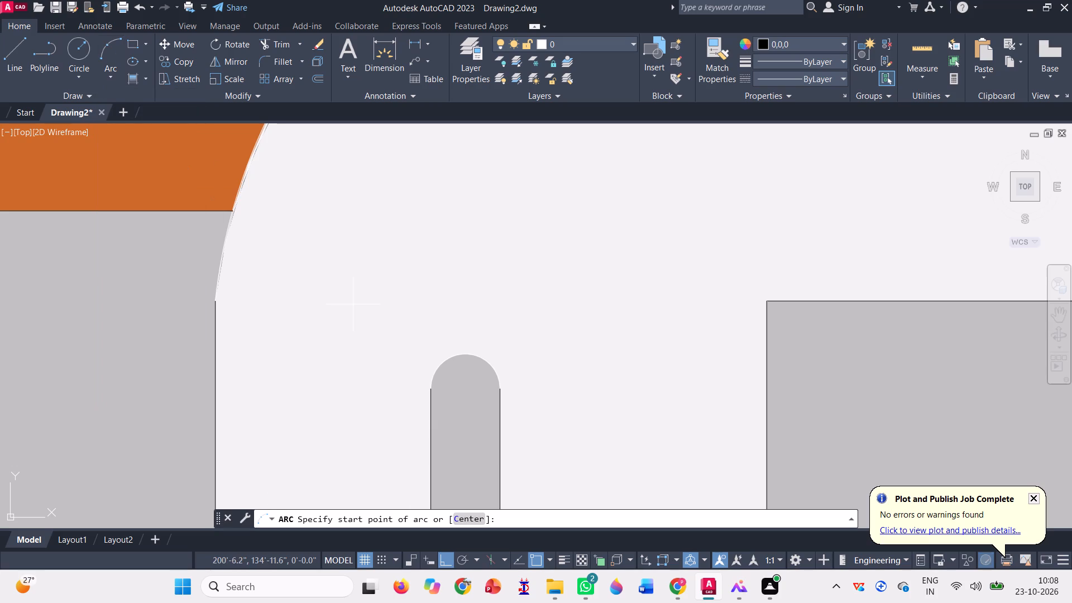
scroll(396, 371, up, 2)
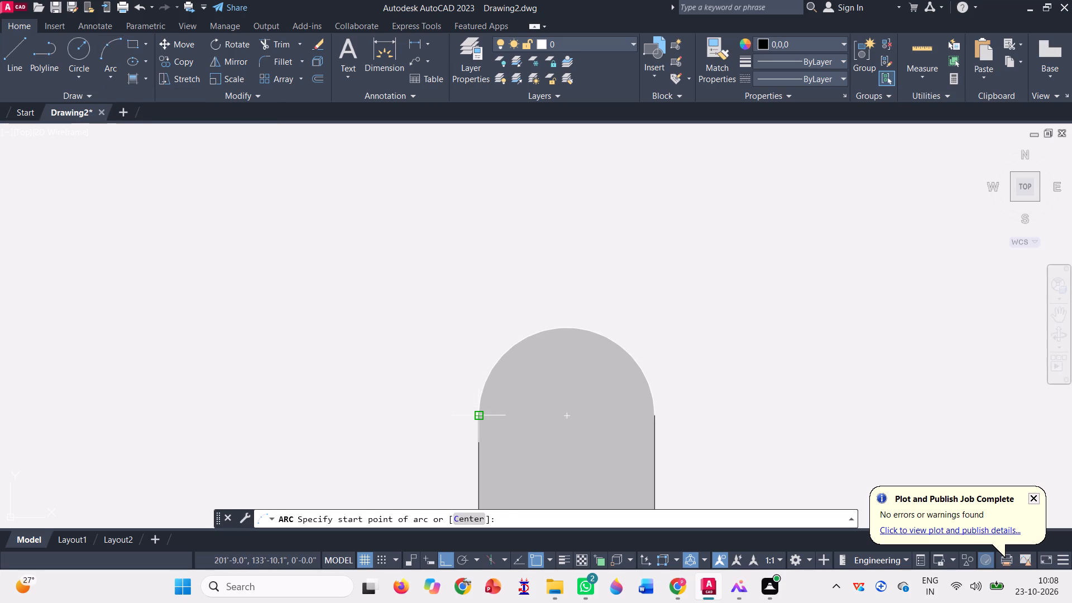
click(477, 419)
click(568, 328)
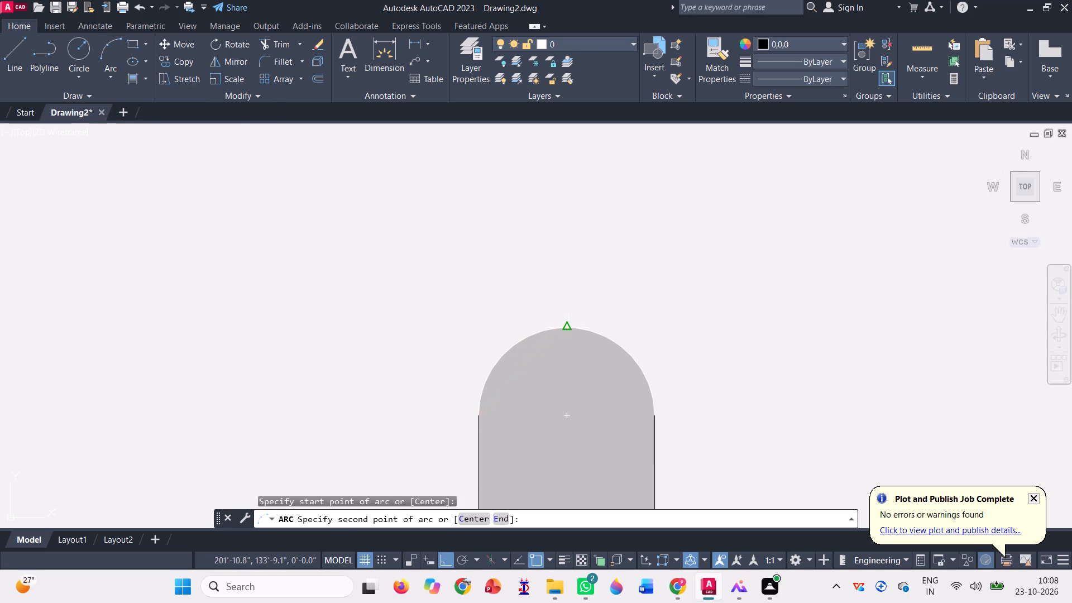
click(657, 415)
Draw a black three-point arc around the rounded bottom end of the grey slot, joining its two side lines.
scroll(438, 299, down, 7)
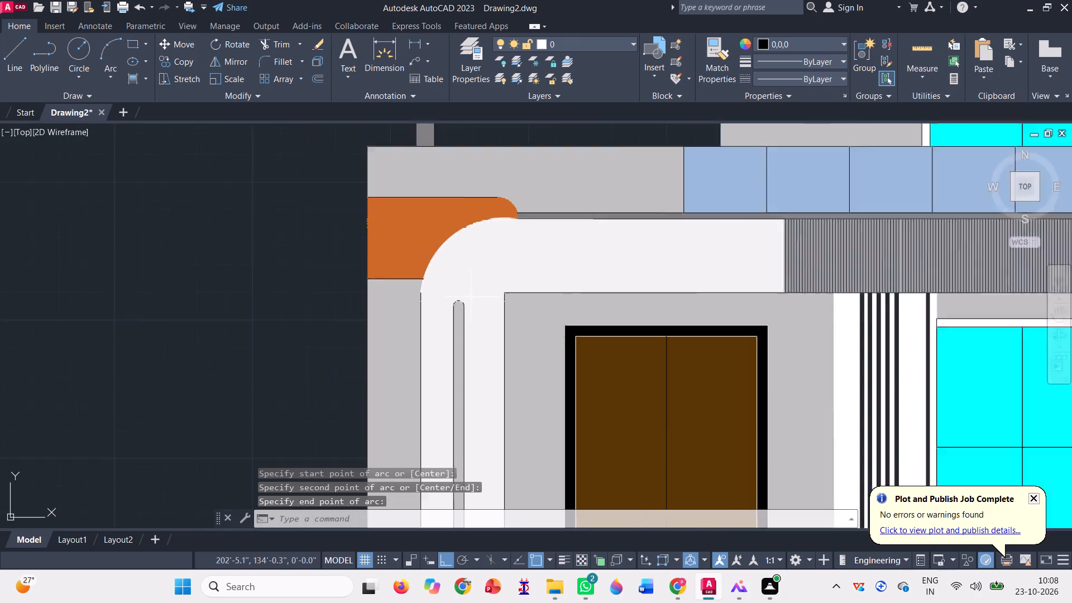
scroll(461, 490, up, 8)
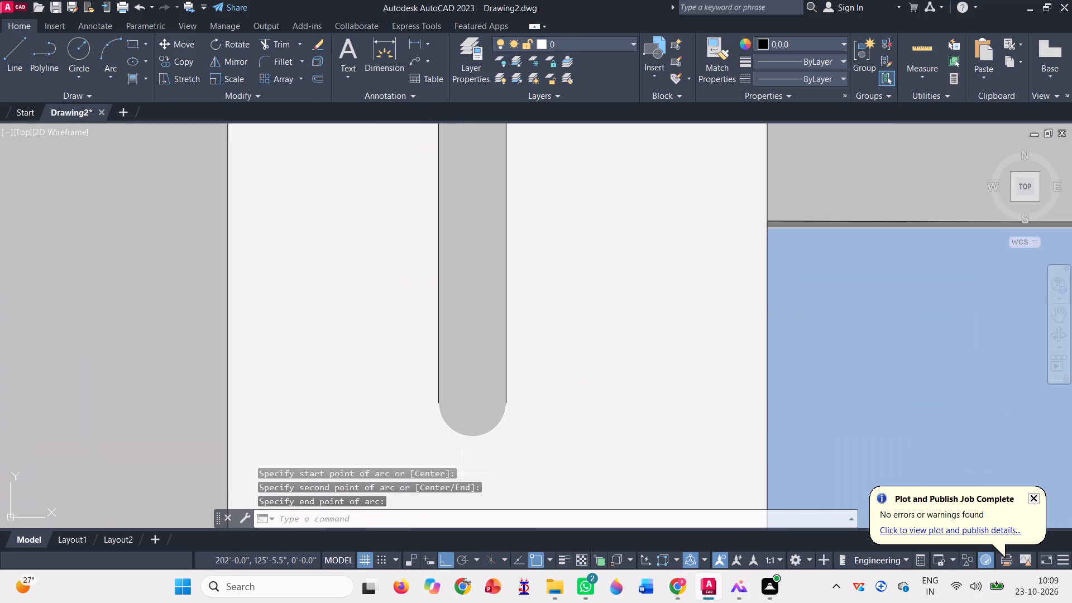
key(space)
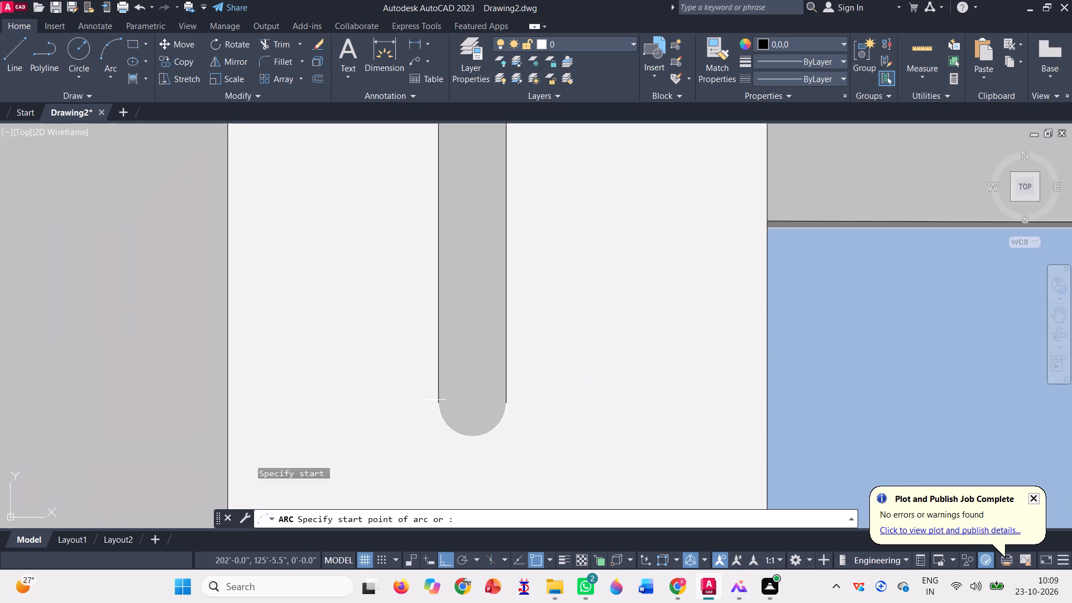
click(438, 404)
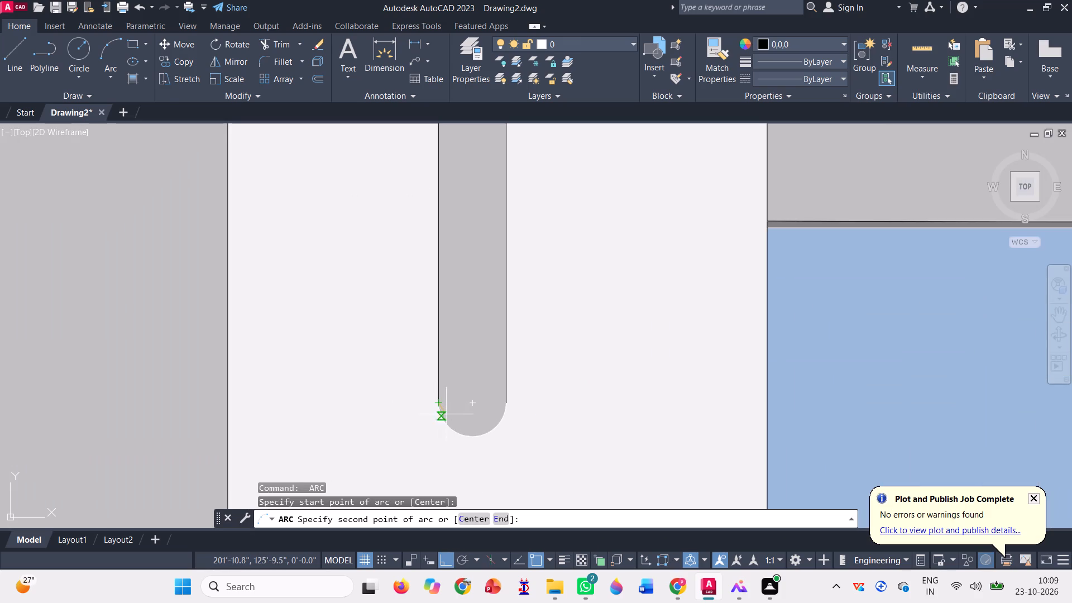
click(472, 435)
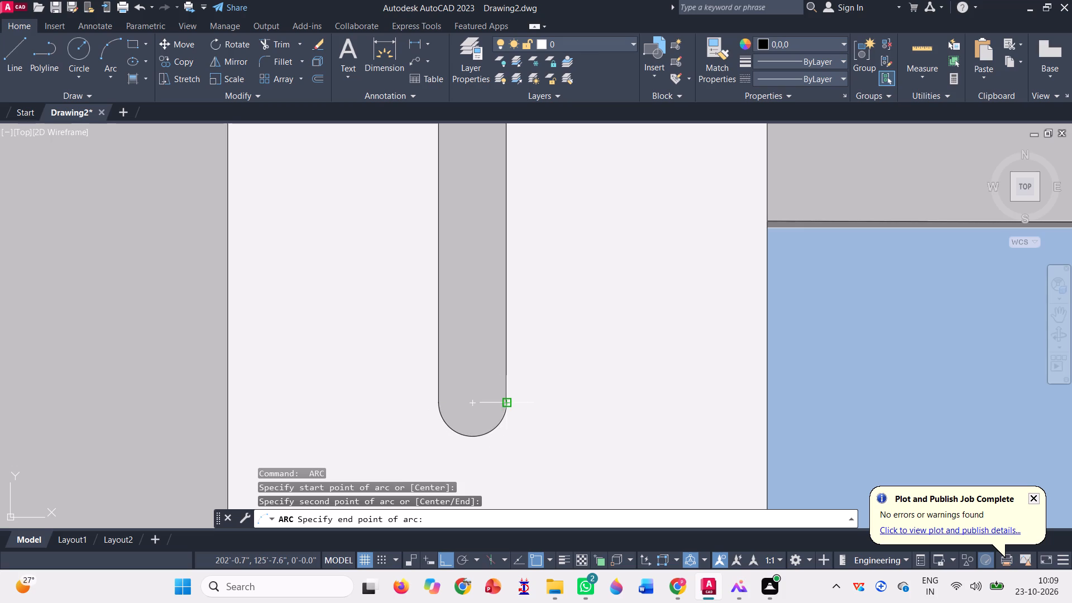
click(508, 406)
Draw a black three-point arc along the orange panel's rounded upper corner, from its top edge to the bottom edge of the grey strip.
scroll(501, 454, down, 5)
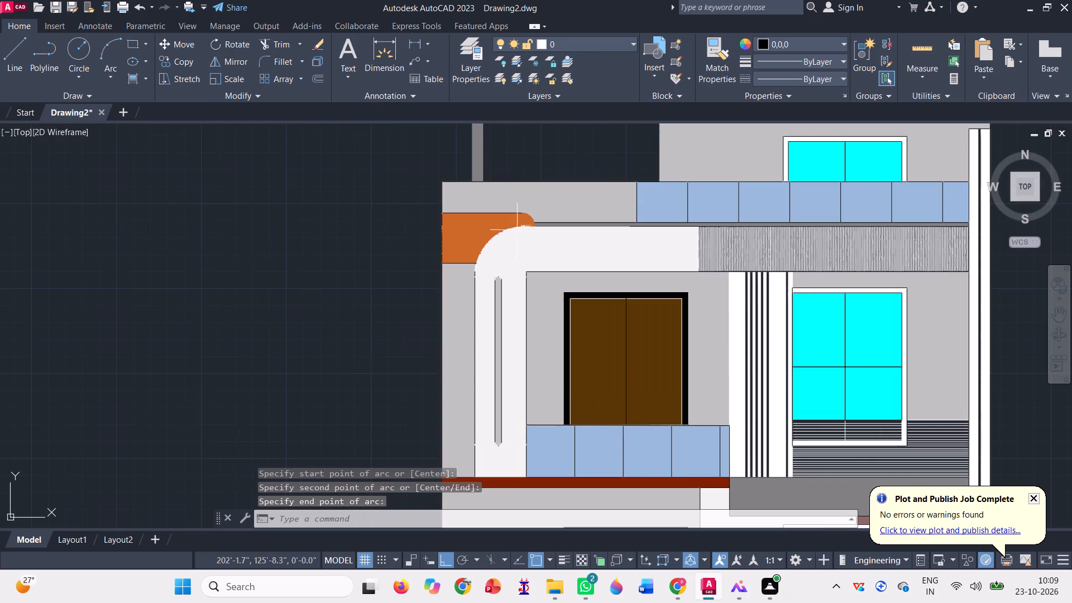
scroll(523, 203, up, 2)
key(space)
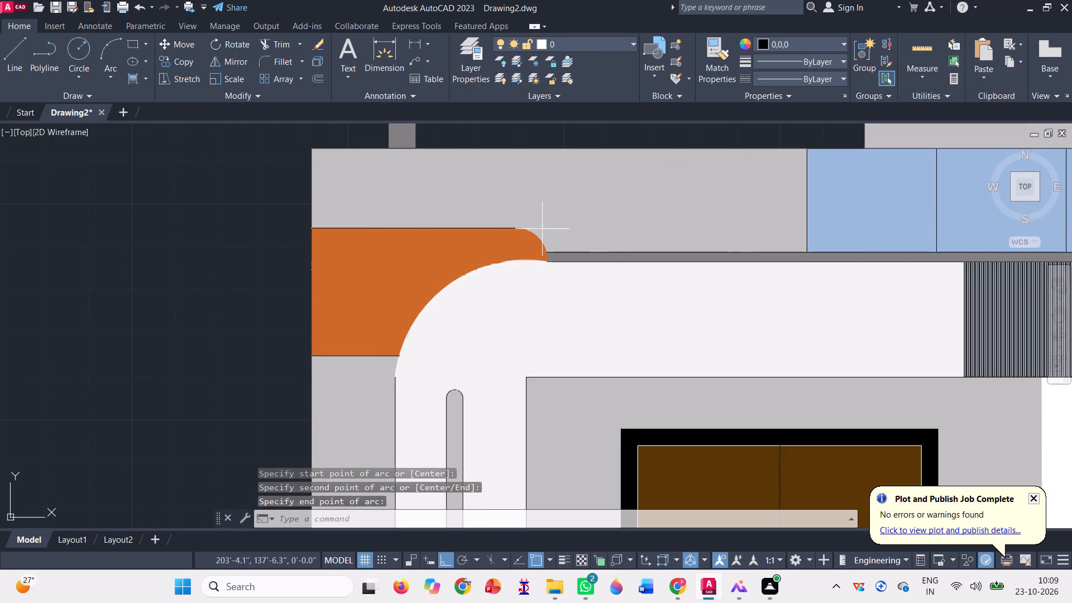
click(516, 228)
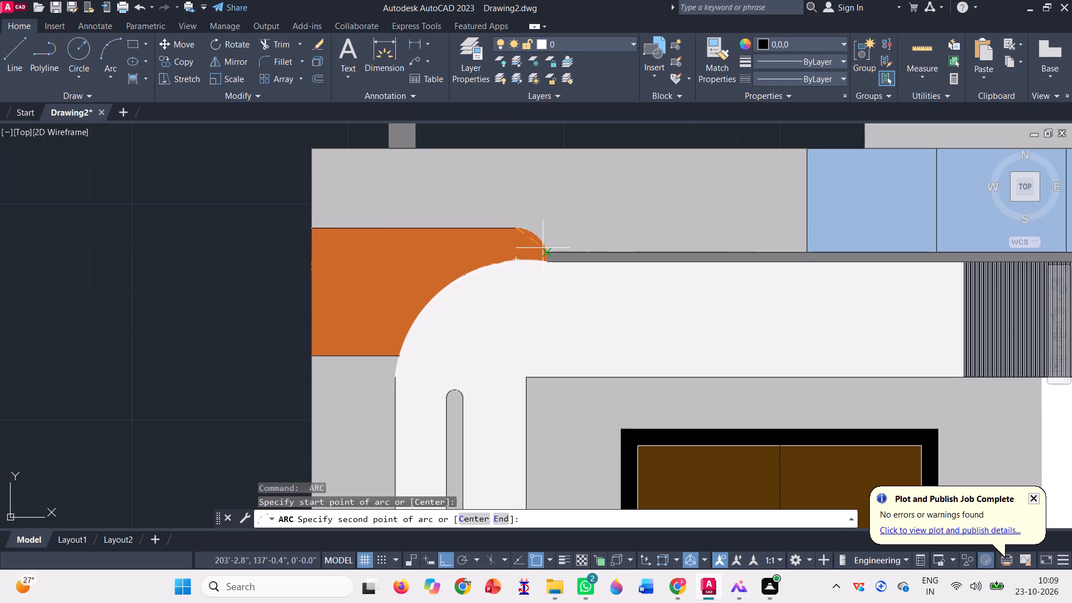
scroll(543, 248, up, 3)
click(530, 223)
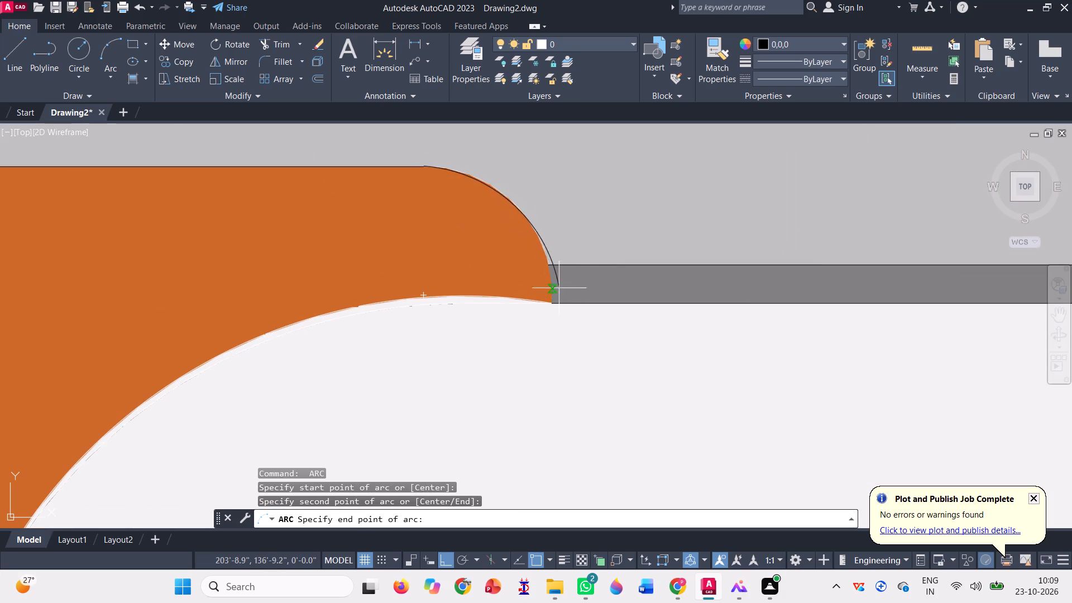
click(553, 303)
Draw a black three-point arc along the white band's outer curve, from its vertical outer edge to the orange panel's rounded corner.
scroll(549, 253, down, 1)
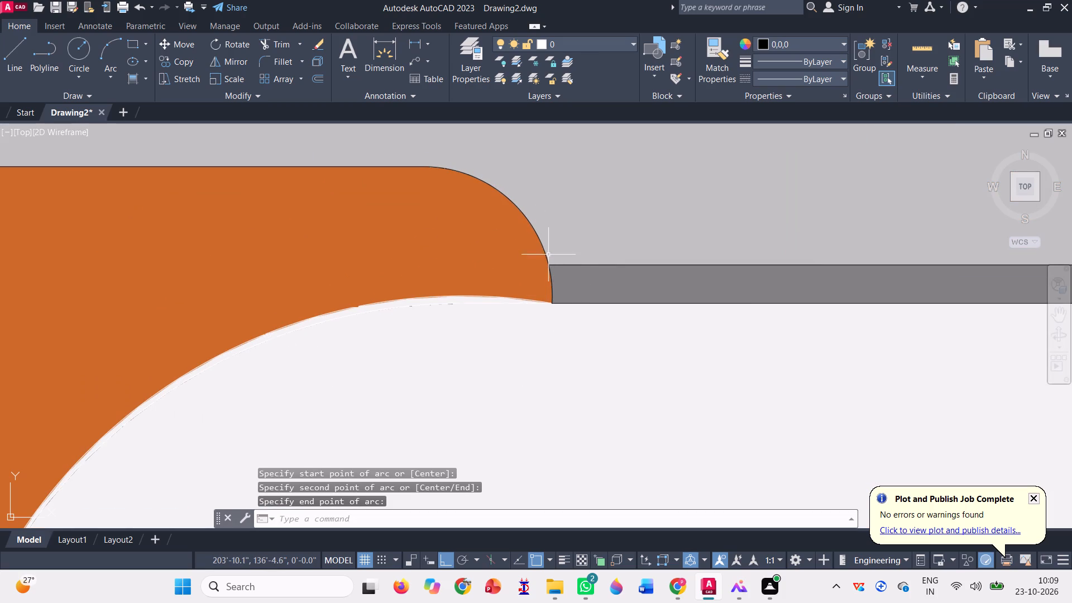
scroll(549, 253, down, 2)
key(space)
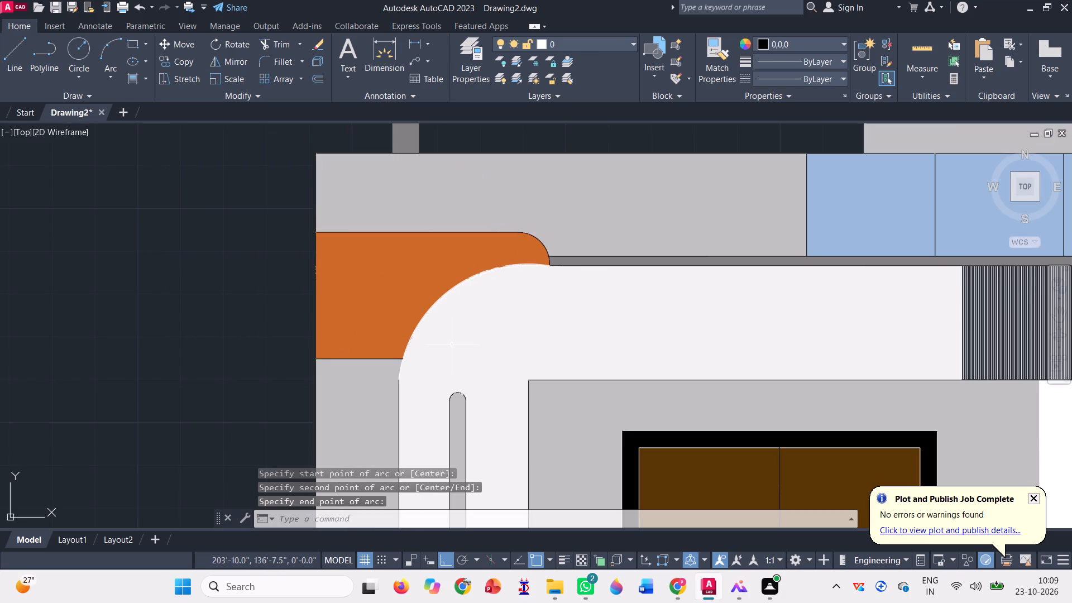
click(397, 379)
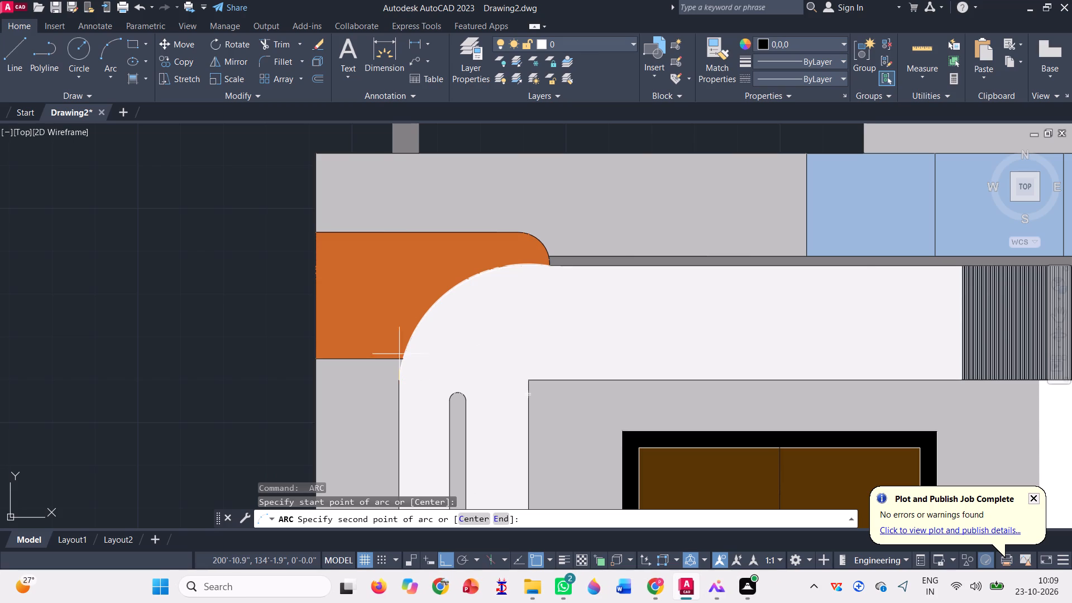
click(441, 296)
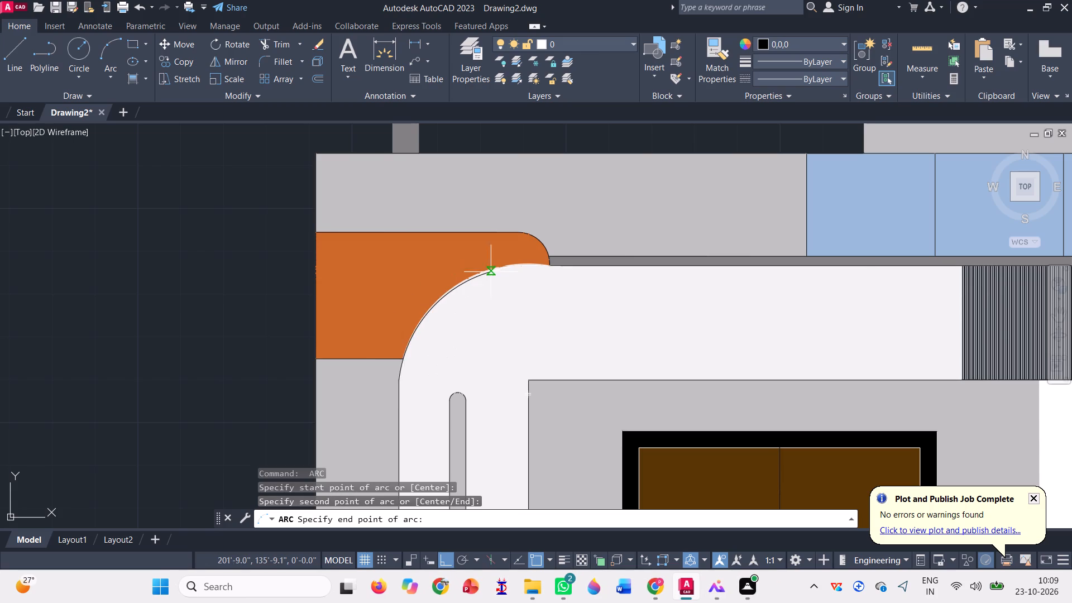
scroll(548, 263, up, 2)
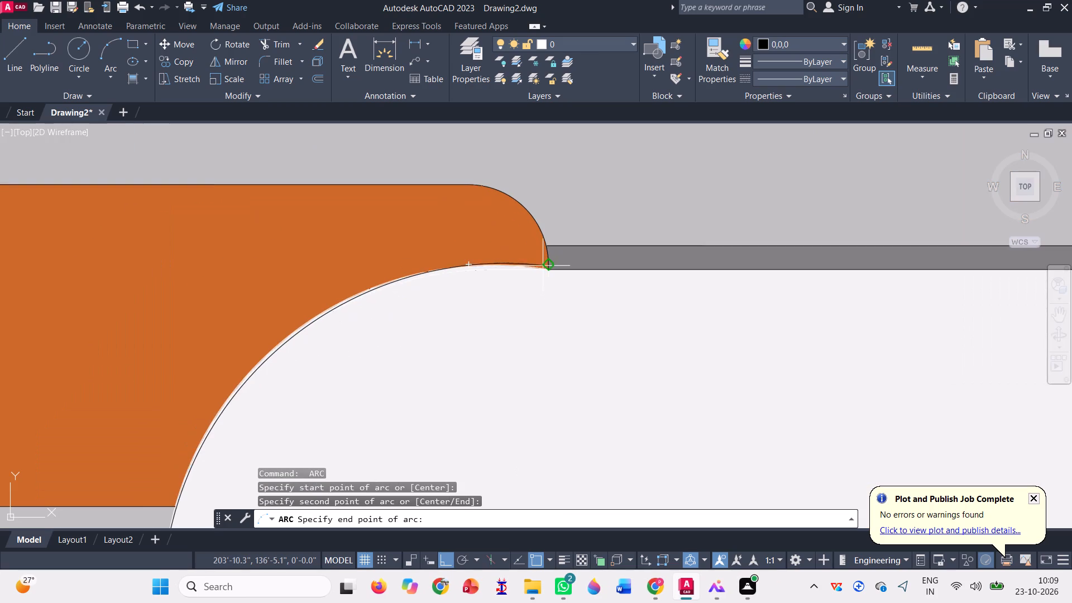
click(548, 269)
scroll(476, 250, down, 2)
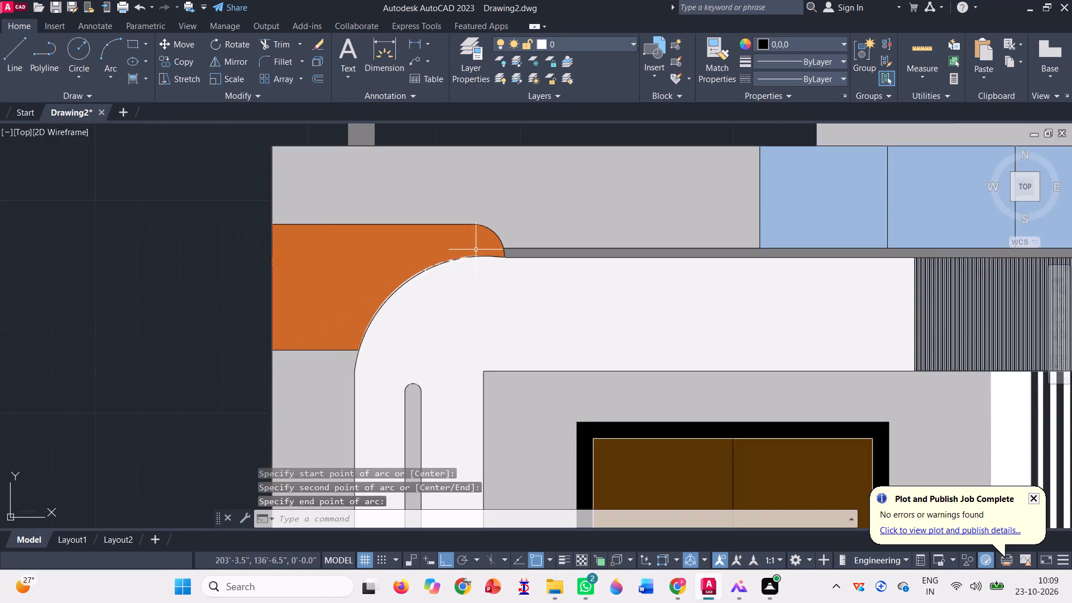
scroll(476, 250, down, 4)
key(Escape)
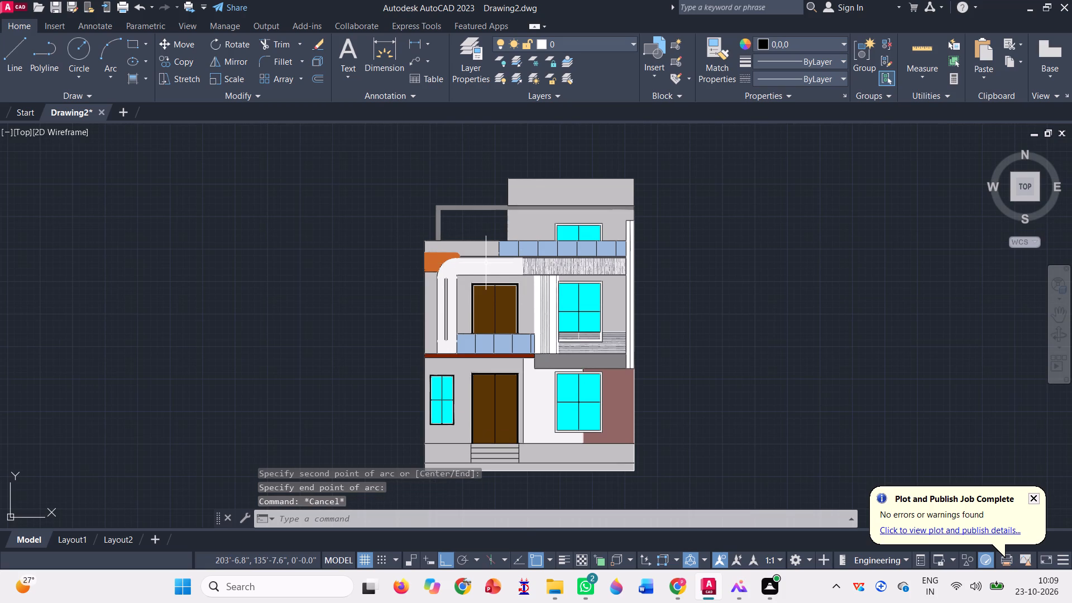
Draw a black line along the underside of the dark-grey roof beam, across the full width of the top-floor wall.
scroll(463, 276, up, 2)
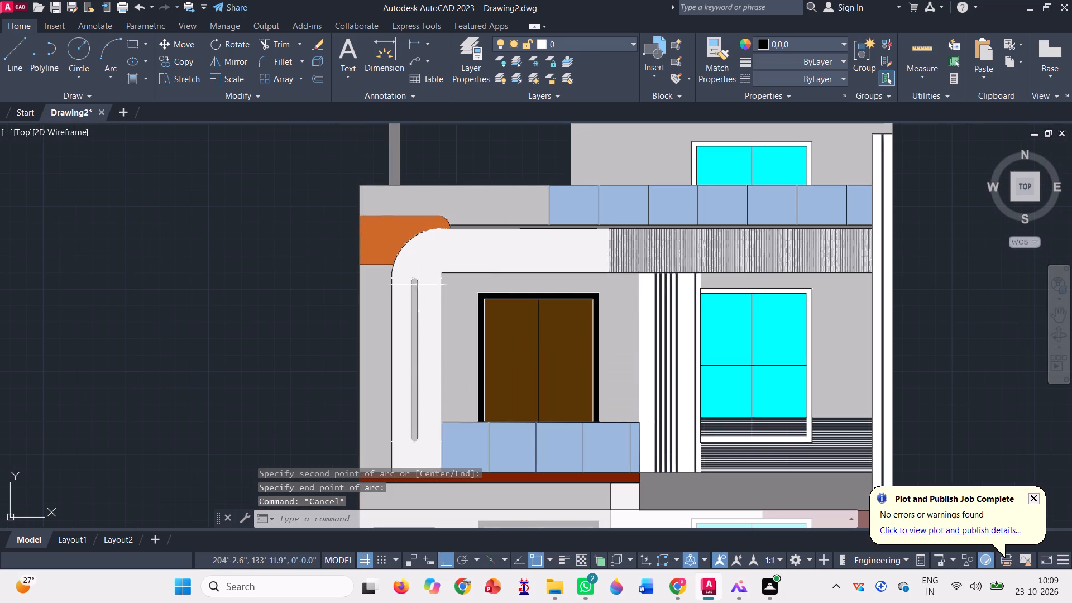
scroll(414, 286, down, 1)
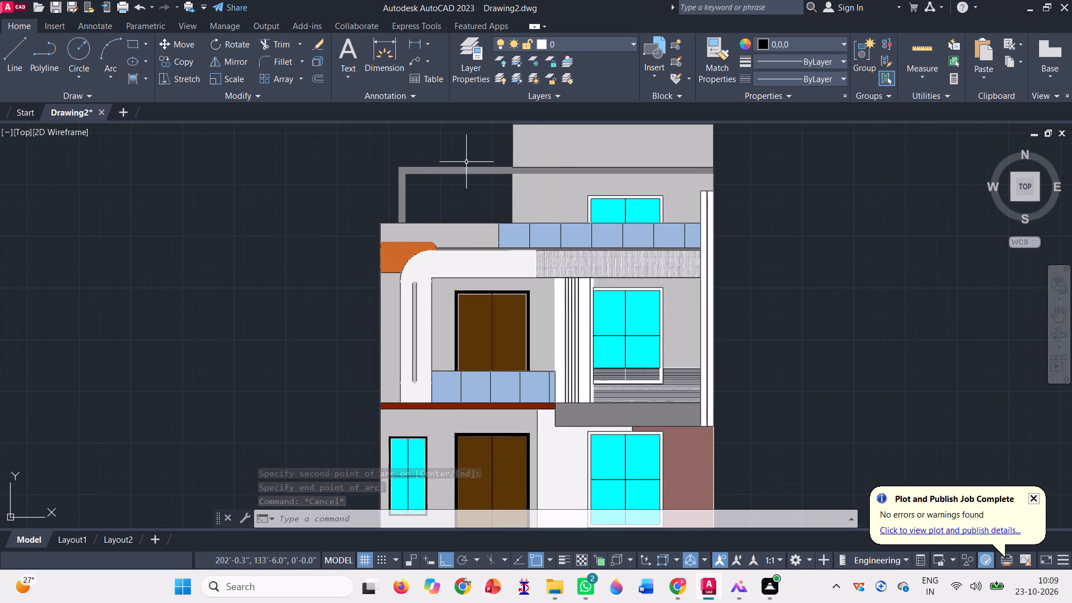
scroll(466, 162, up, 1)
scroll(437, 237, down, 1)
scroll(535, 157, up, 1)
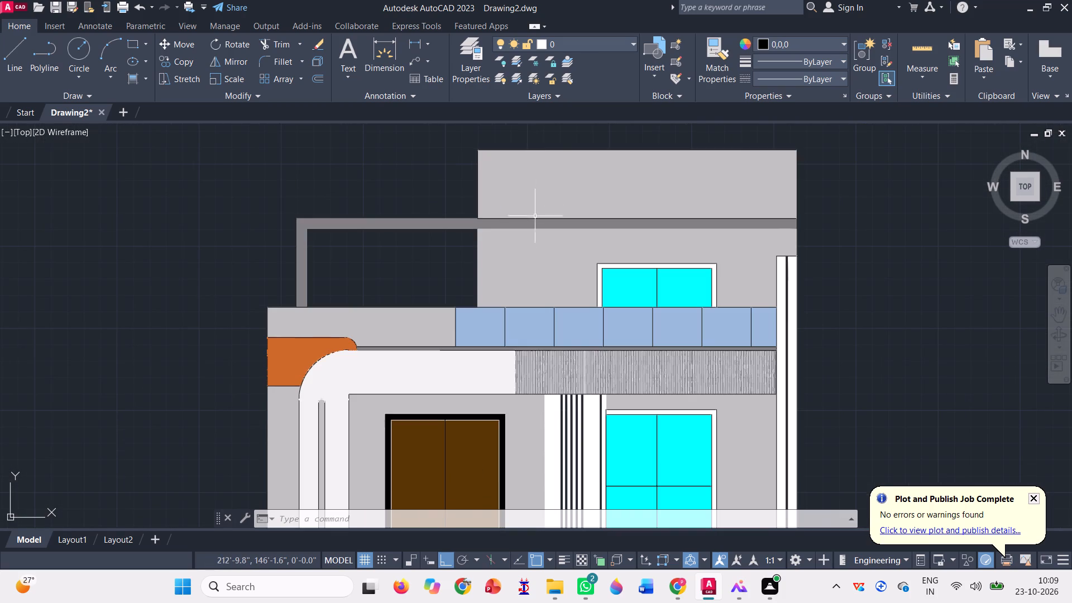
key(l)
key(Return)
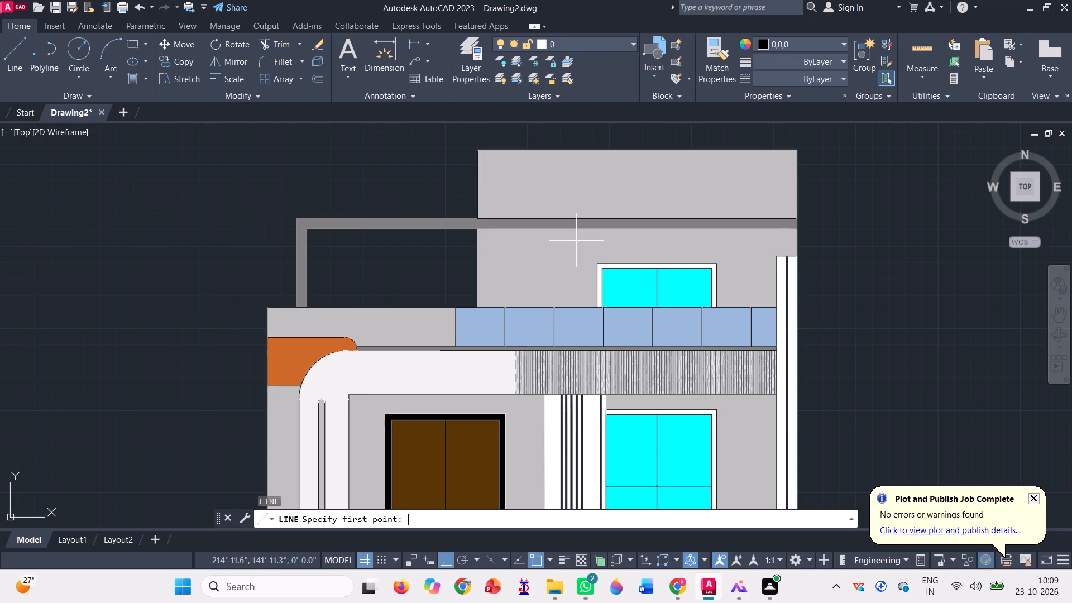
scroll(496, 242, up, 2)
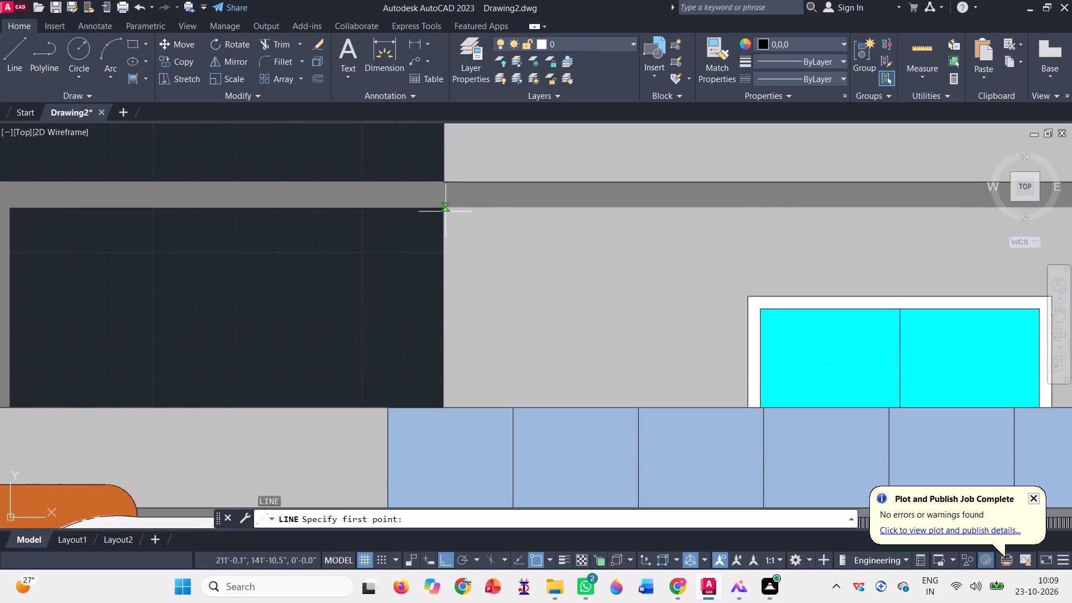
scroll(442, 207, up, 3)
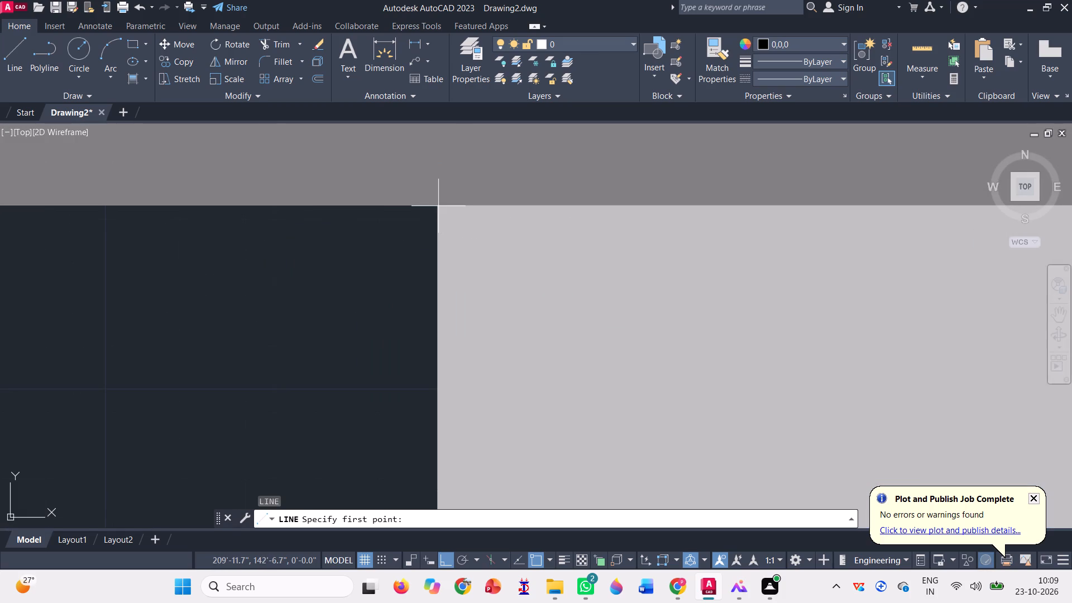
click(438, 206)
scroll(379, 249, down, 3)
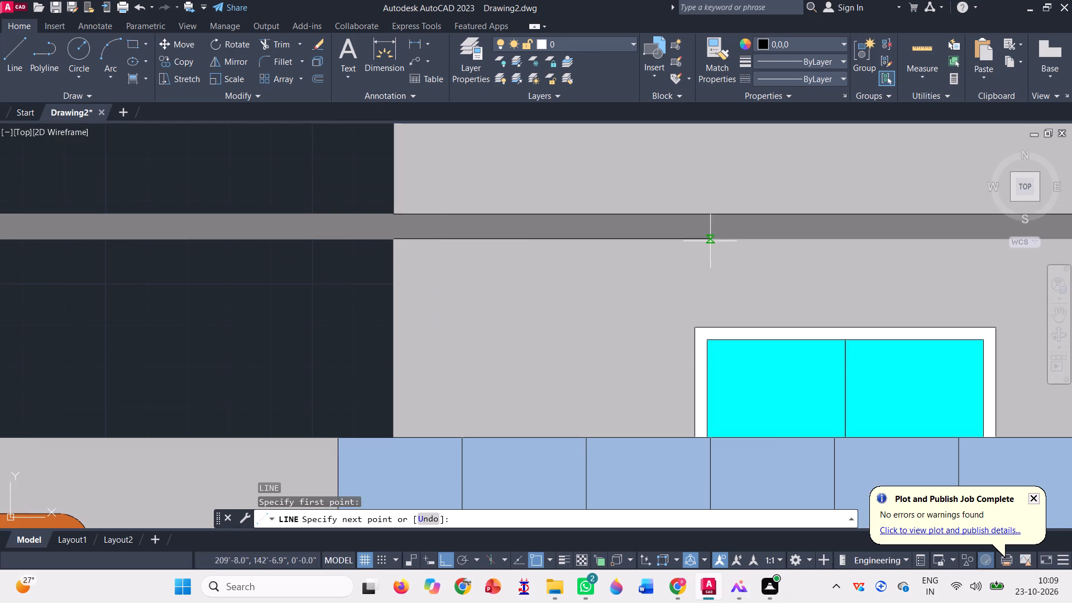
scroll(433, 245, down, 2)
scroll(733, 246, up, 3)
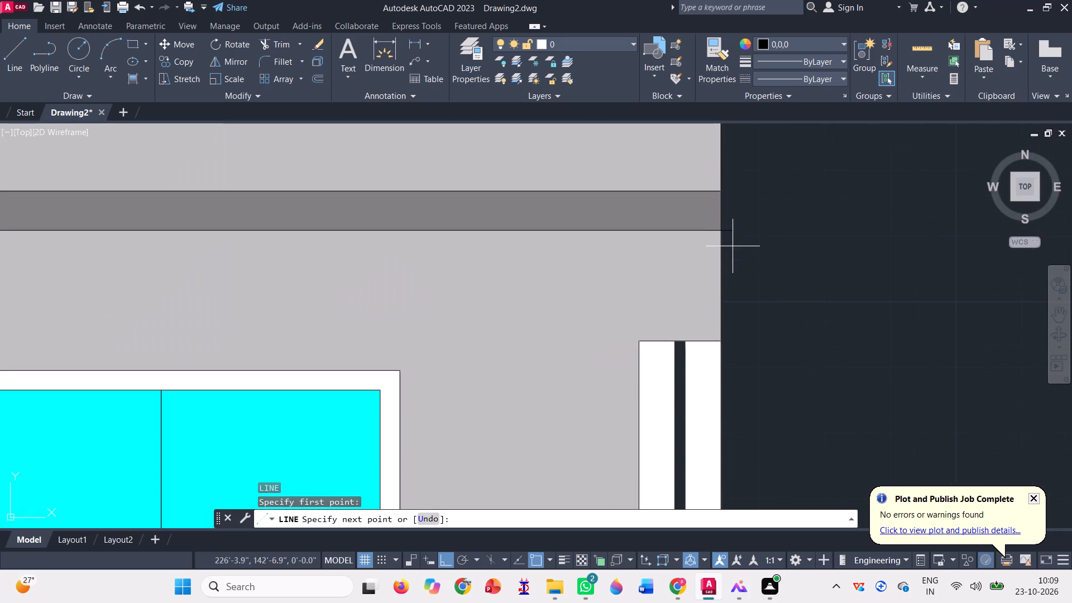
click(719, 231)
scroll(652, 256, down, 3)
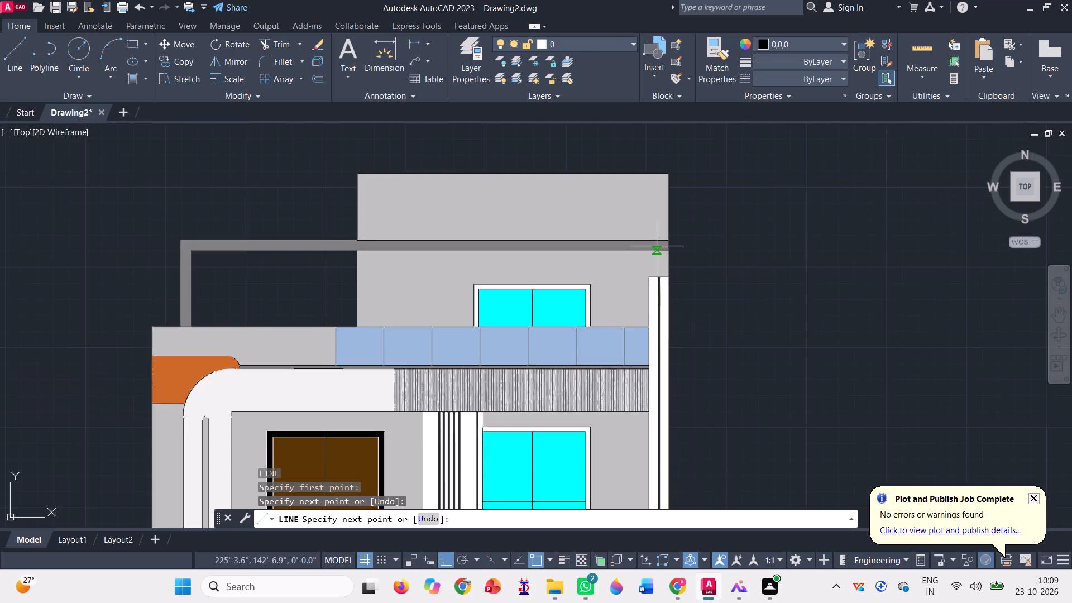
scroll(657, 246, down, 1)
key(space)
scroll(536, 232, down, 2)
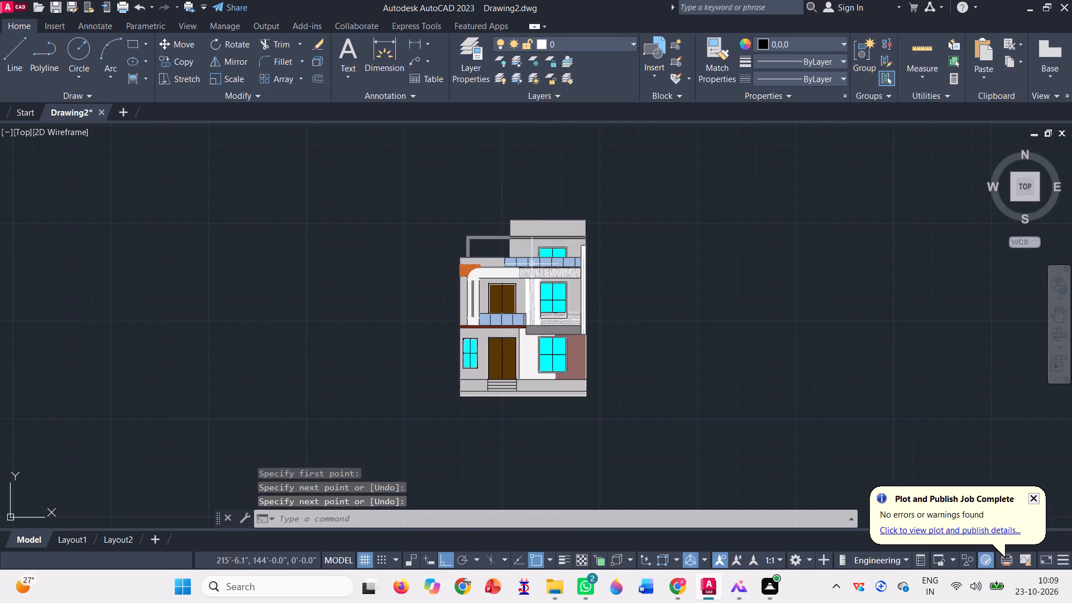
scroll(543, 321, up, 1)
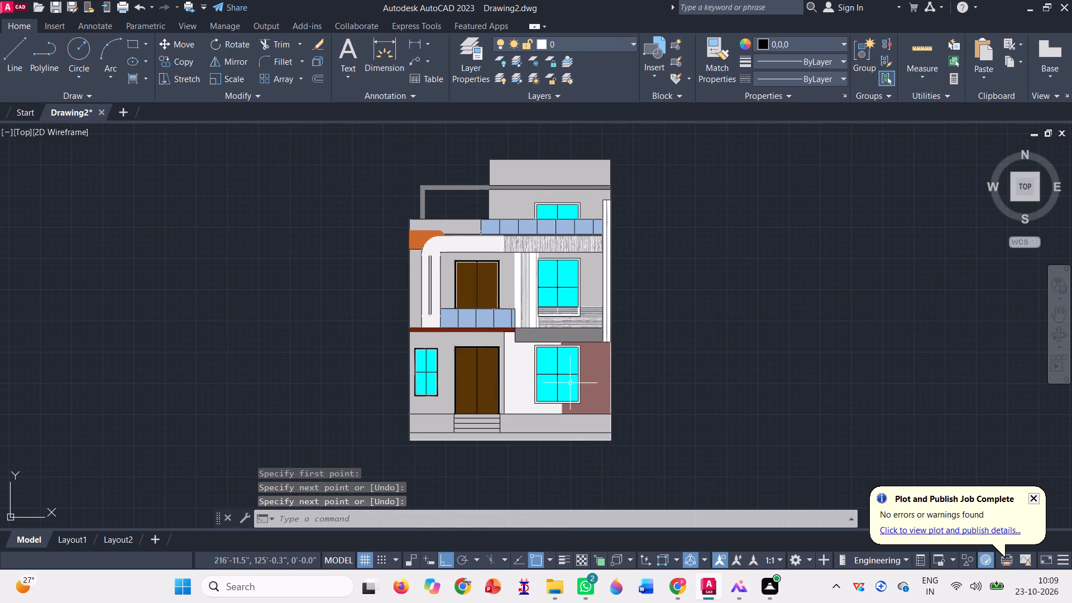
Draw a black vertical line between the white and brown ground-floor walls, from the plinth up to the large window's bottom frame.
key(l)
key(Return)
scroll(559, 413, up, 3)
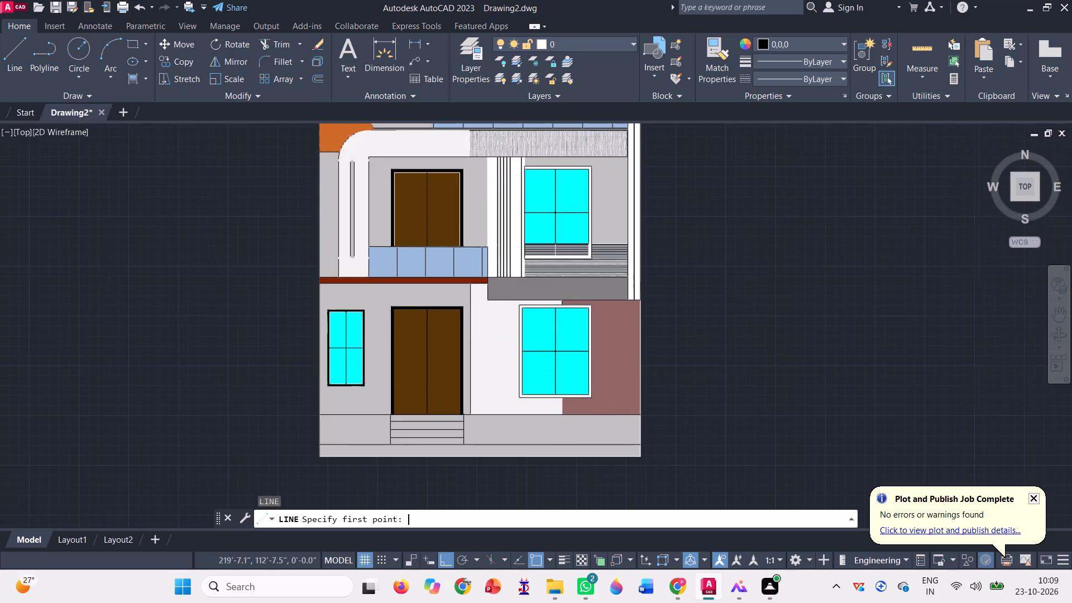
scroll(565, 419, up, 3)
click(553, 413)
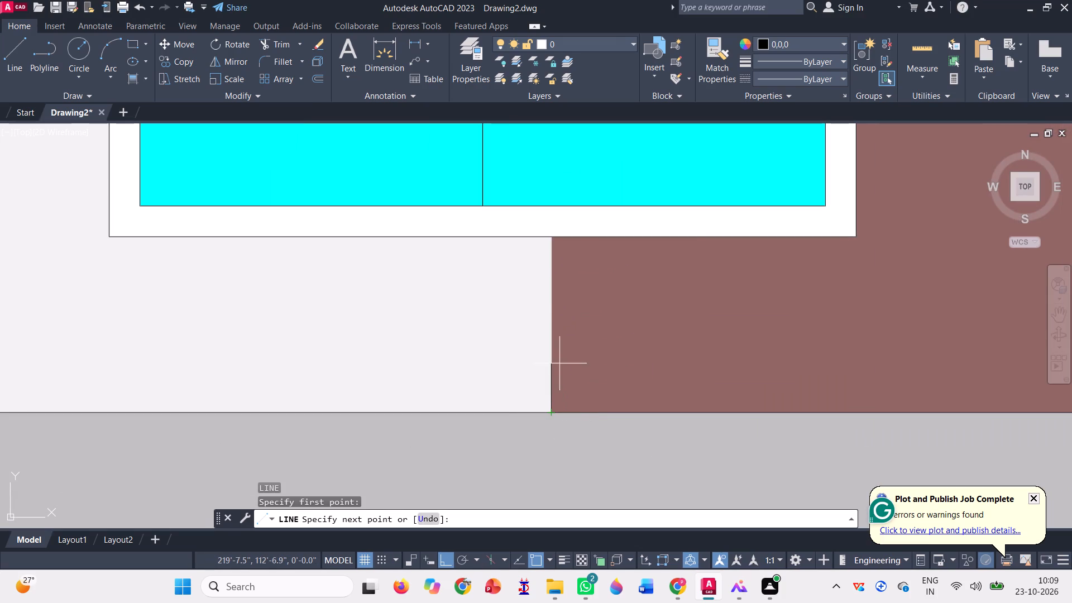
click(547, 231)
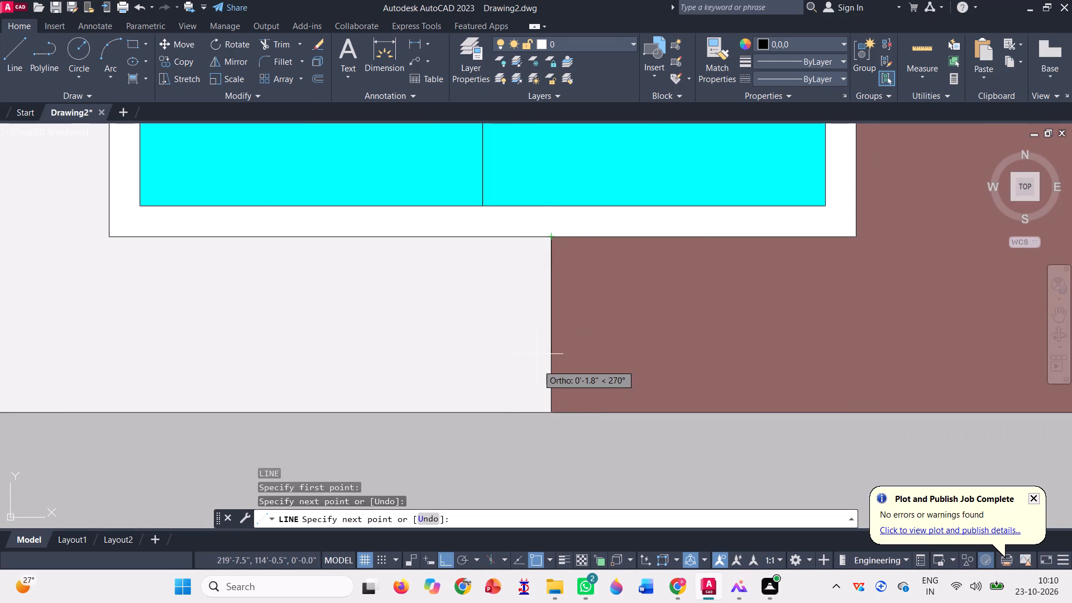
scroll(540, 362, down, 6)
key(space)
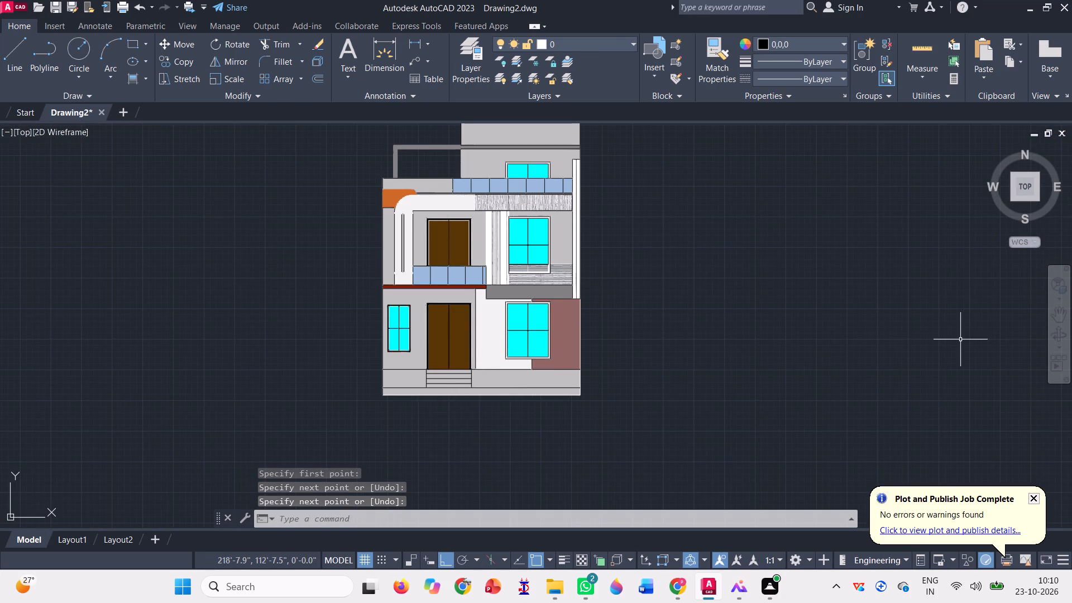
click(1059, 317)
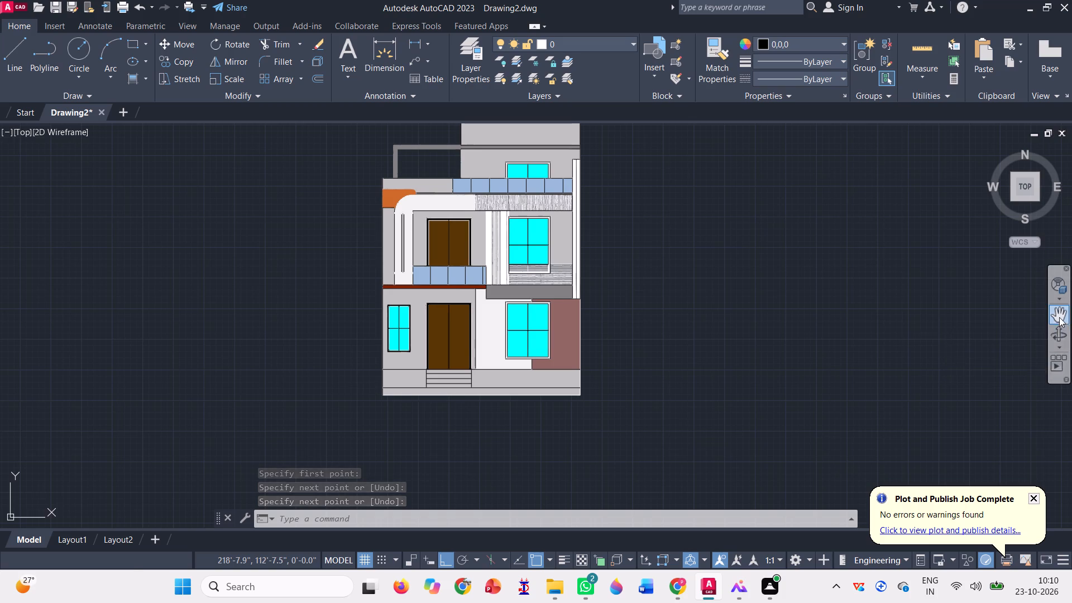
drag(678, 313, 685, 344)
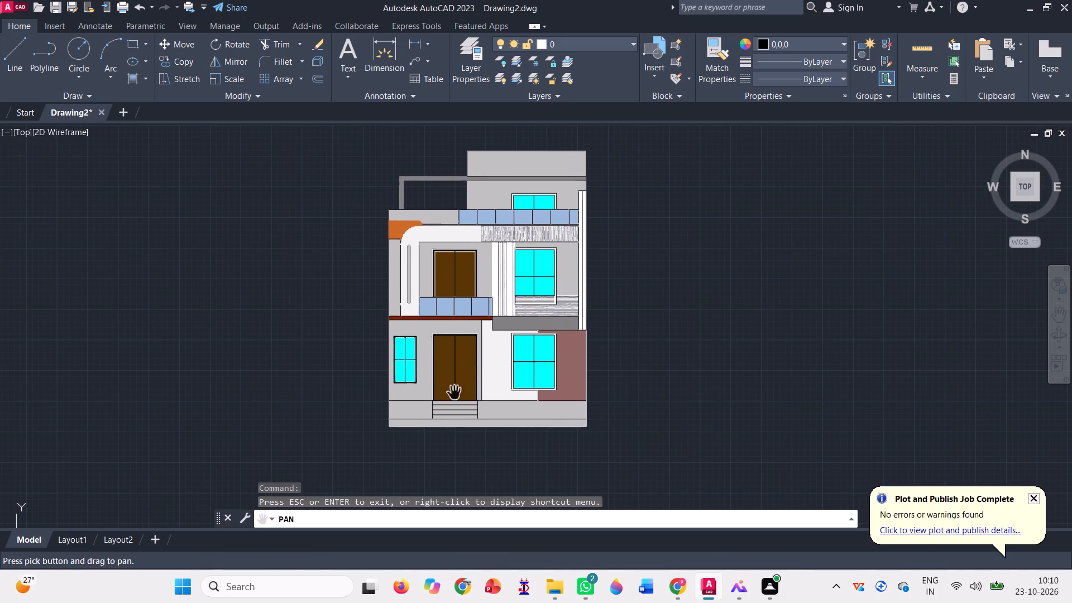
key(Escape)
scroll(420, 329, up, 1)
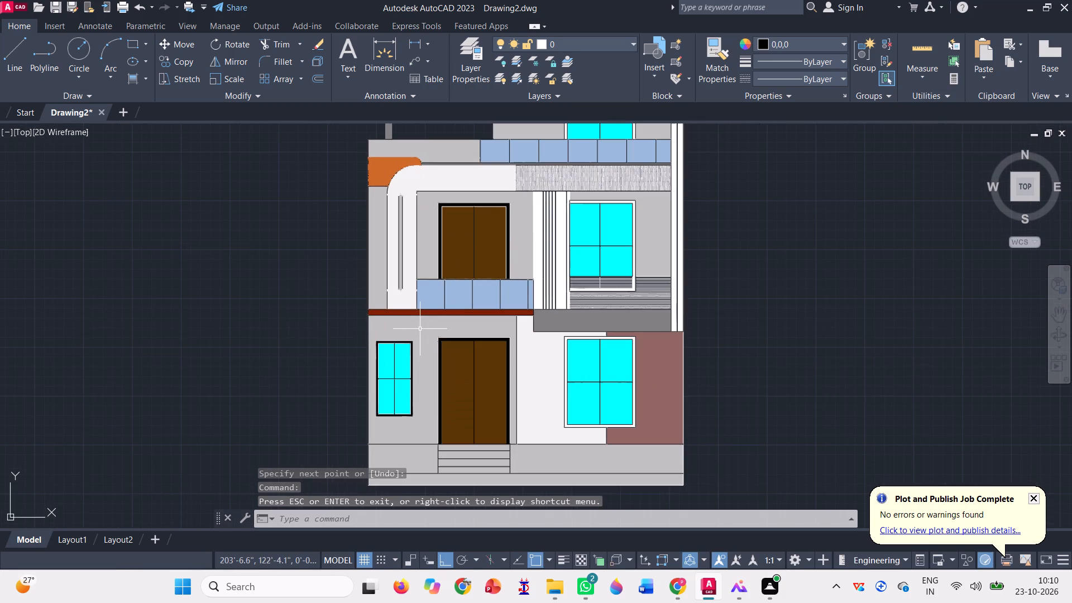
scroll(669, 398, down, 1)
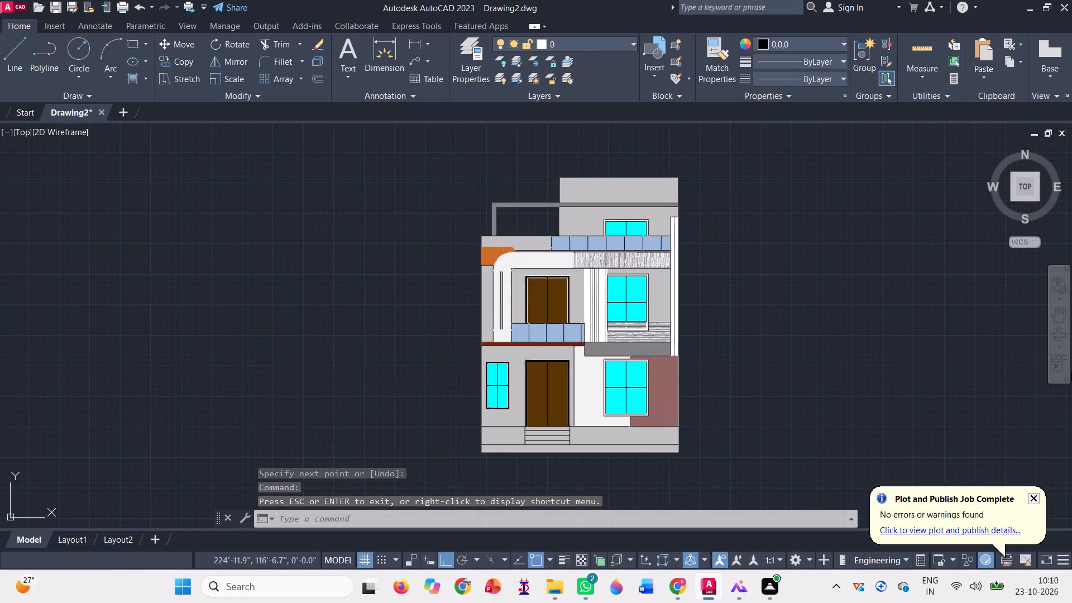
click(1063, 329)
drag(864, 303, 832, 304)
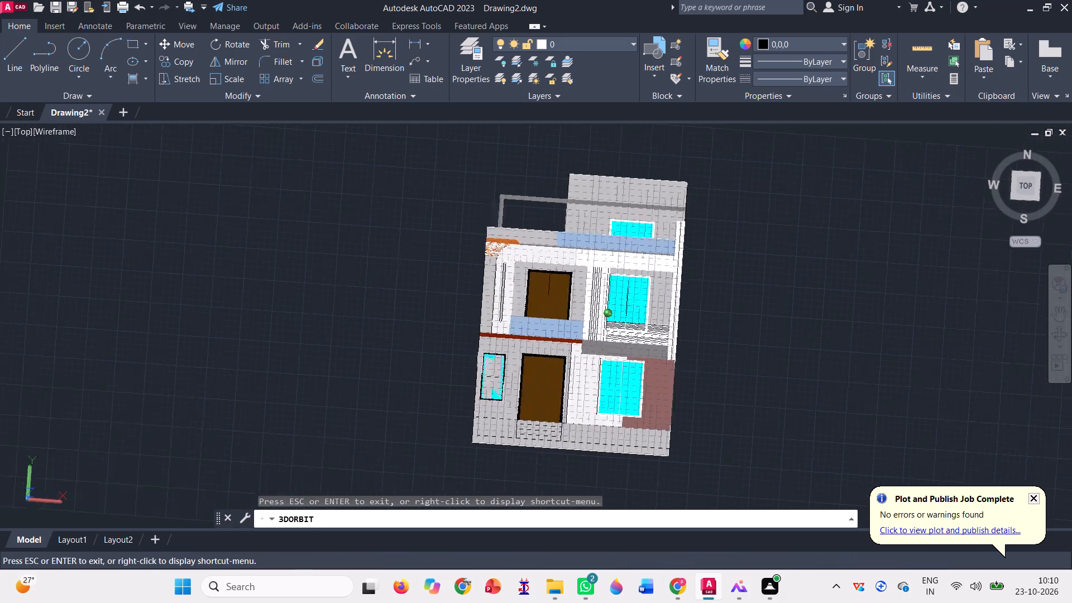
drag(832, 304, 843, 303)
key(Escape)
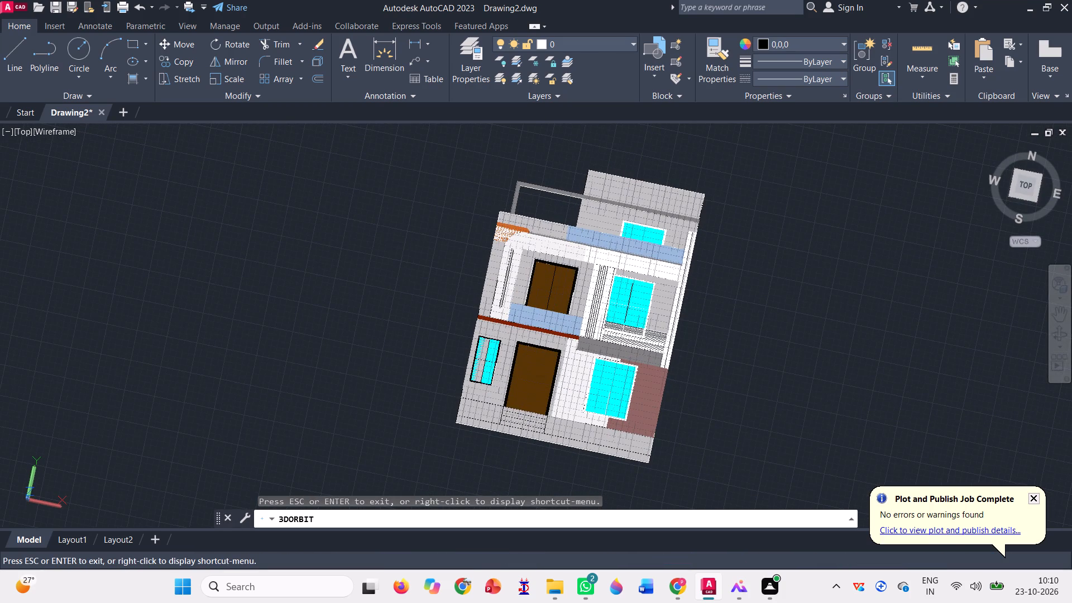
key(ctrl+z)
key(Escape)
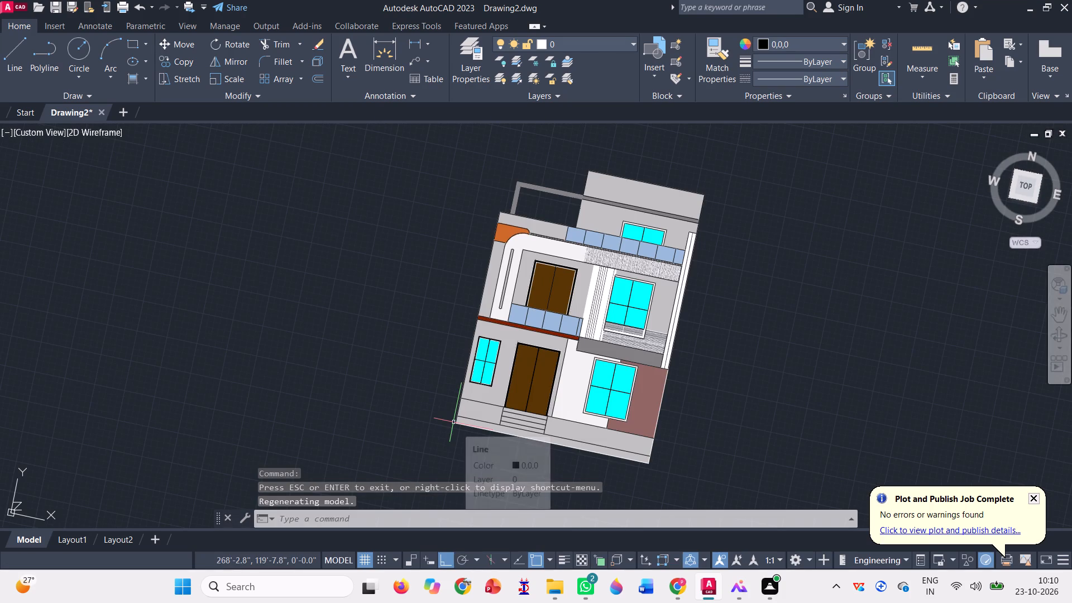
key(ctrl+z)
Turn off log file recording with the LOGFILEOFF command.
click(1055, 314)
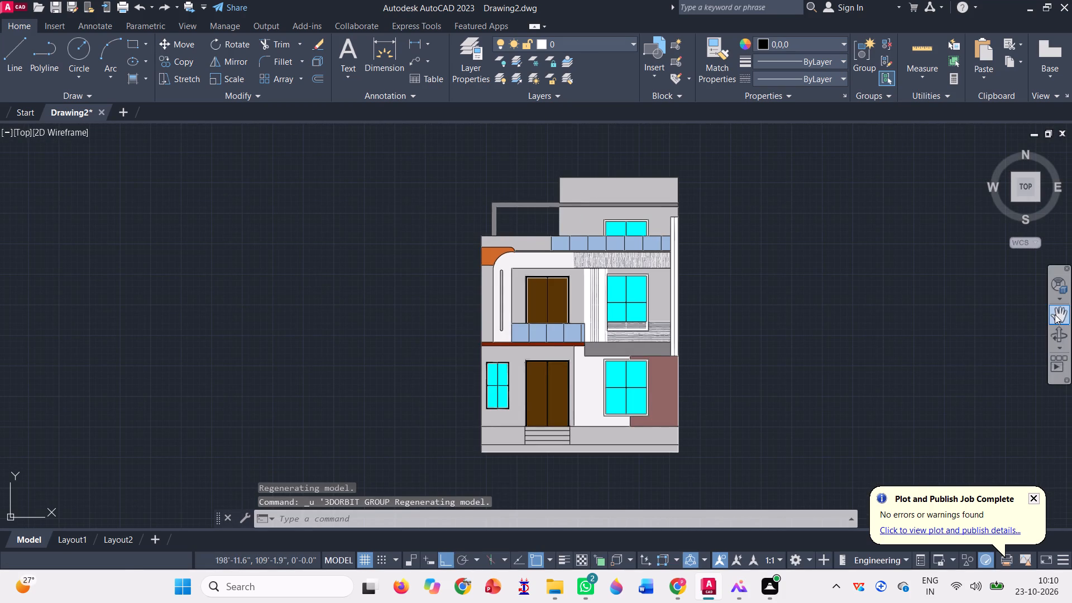
drag(705, 295, 643, 300)
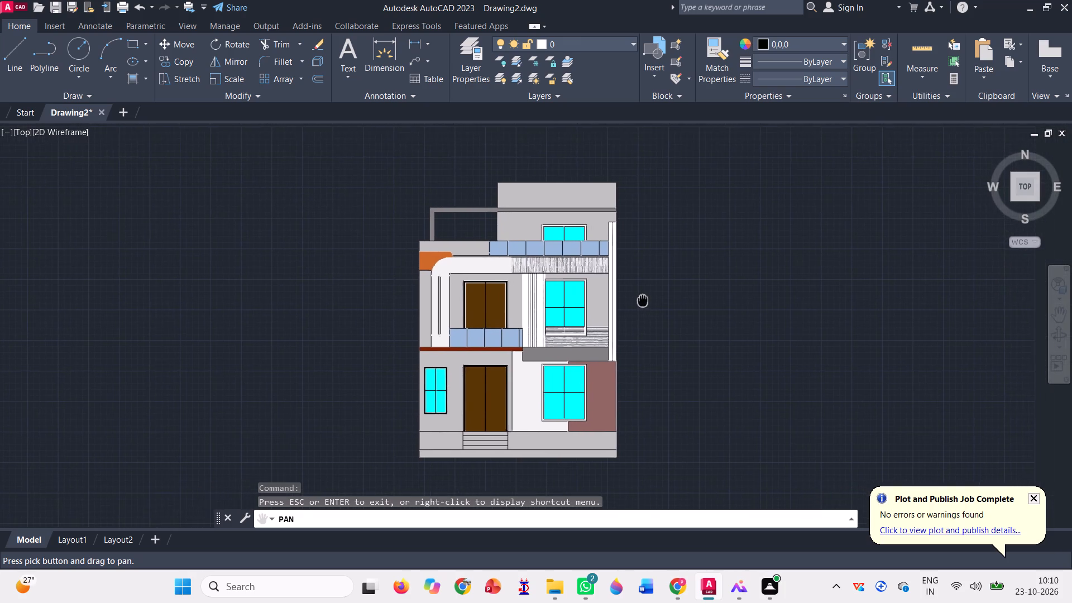
drag(643, 300, 646, 293)
key(Escape)
key(Escape)
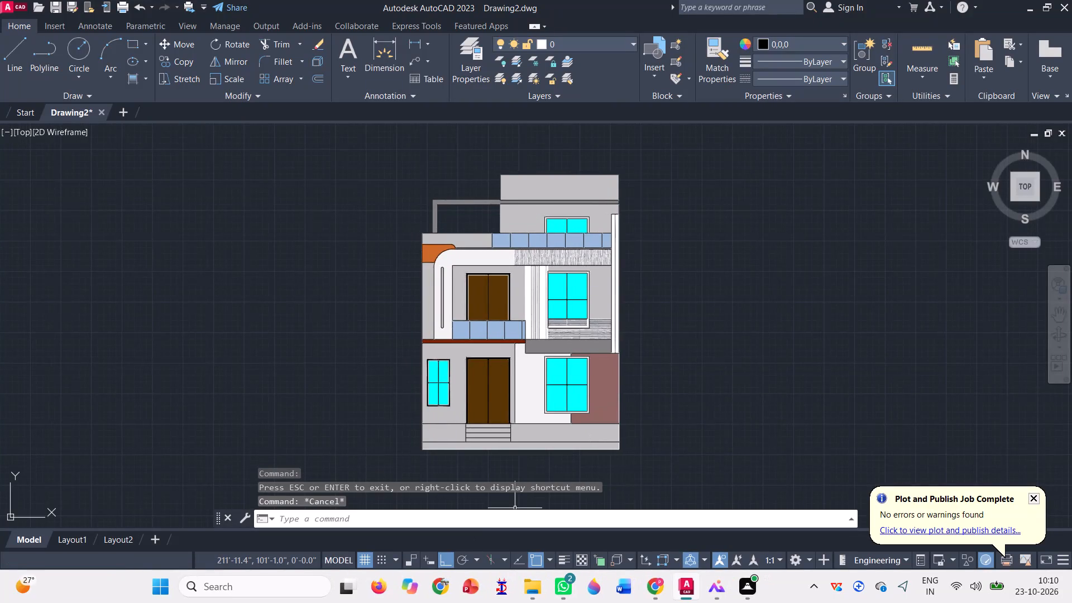
click(470, 520)
text(log)
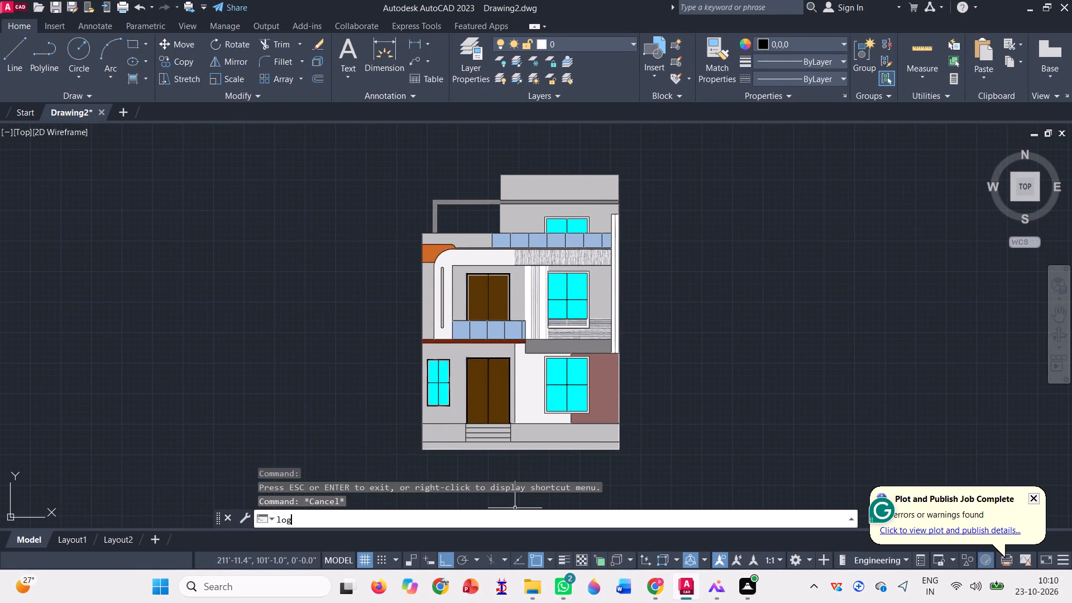
key(Down)
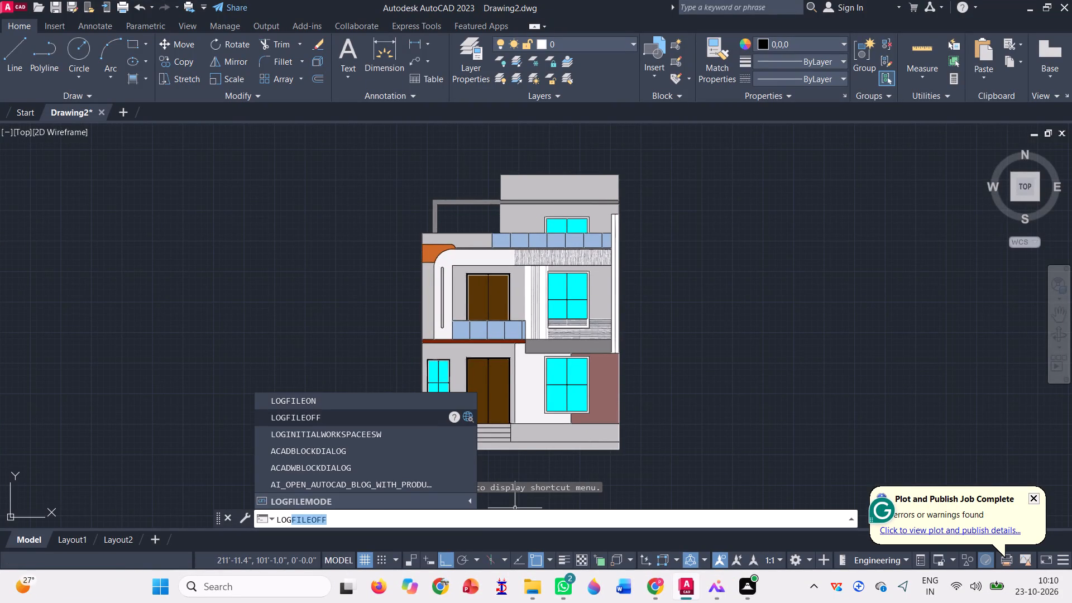
key(Return)
Save the drawing in the Documents folder as Modern G+2 Residential House.
key(ctrl+s)
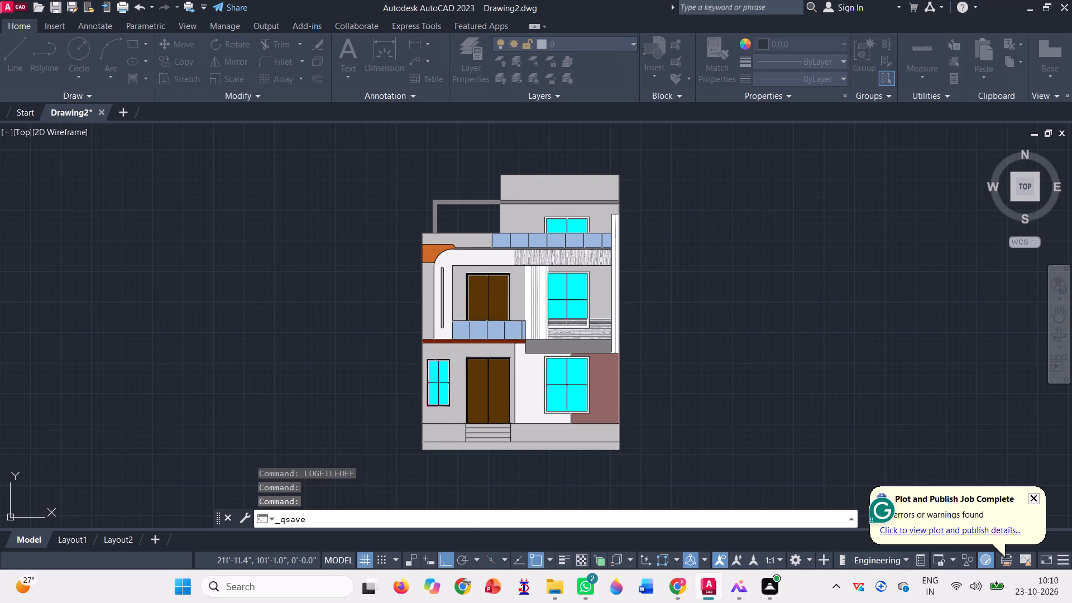
key(BackSpace)
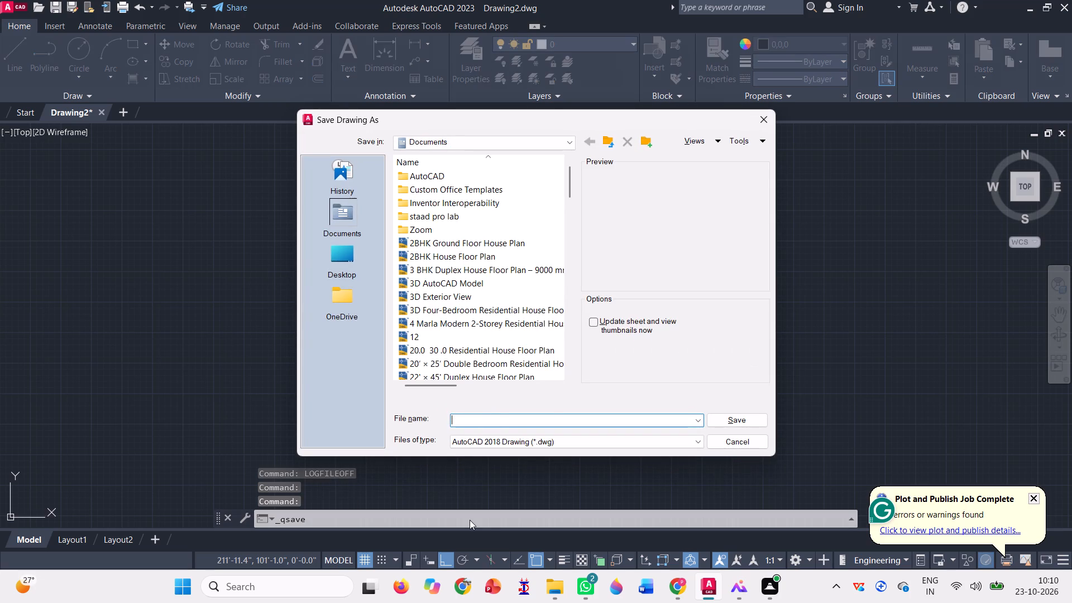
key(ctrl+v)
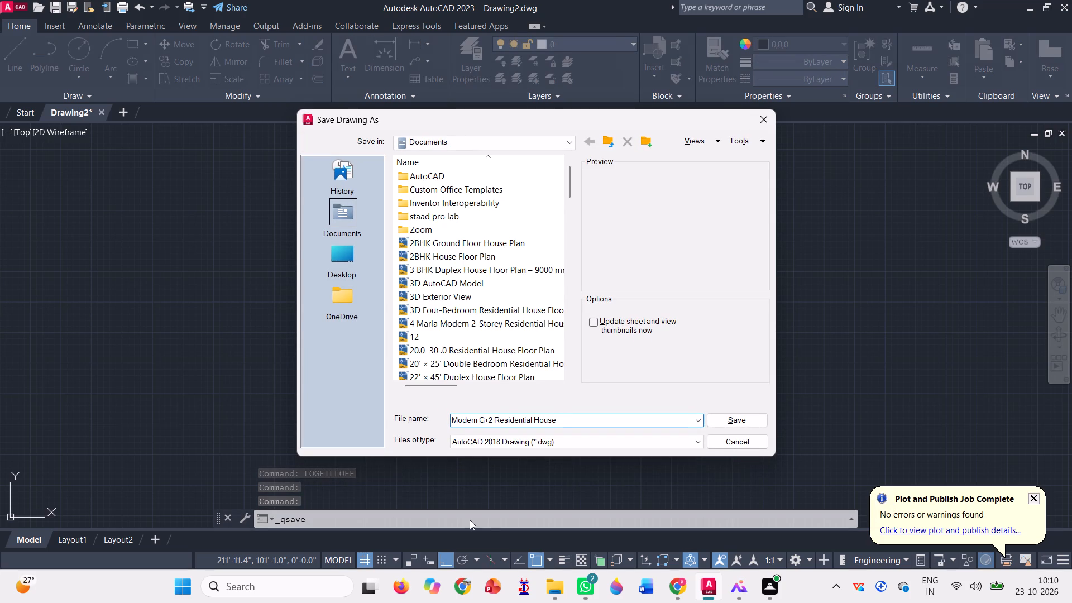
key(Return)
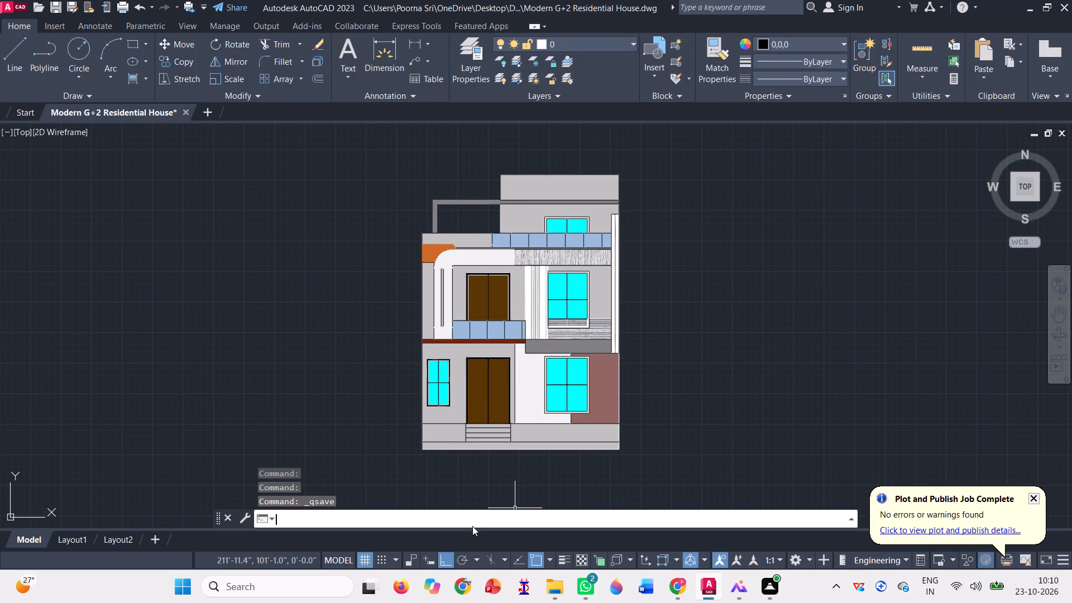
Plot the elevation to a PDF file with AutoCAD PDF (Smallest File).pc3 in landscape orientation, applying the plot settings to the layout.
click(117, 5)
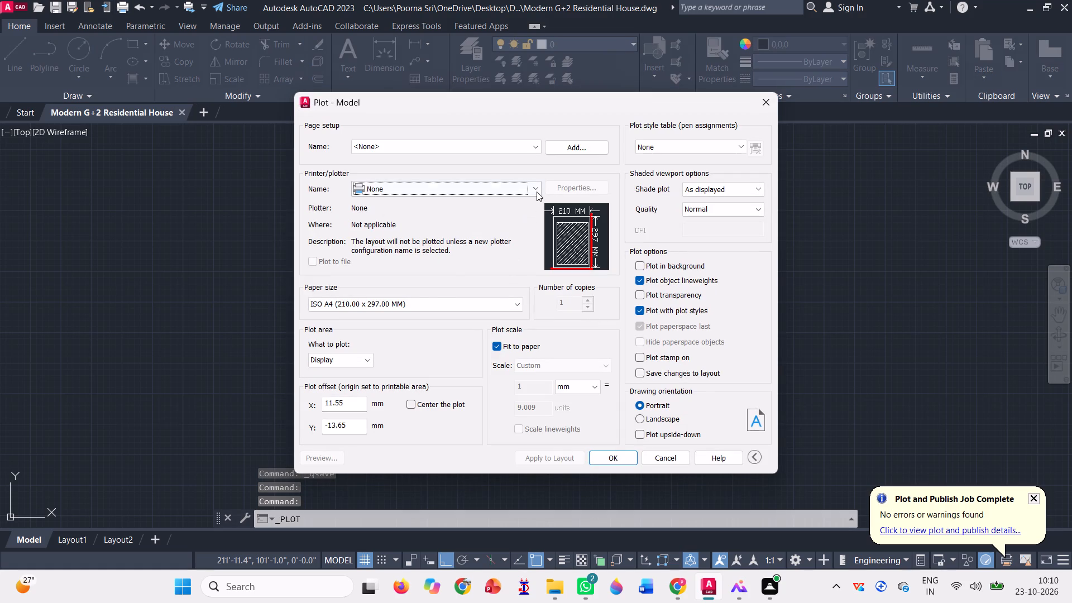
click(537, 191)
click(476, 262)
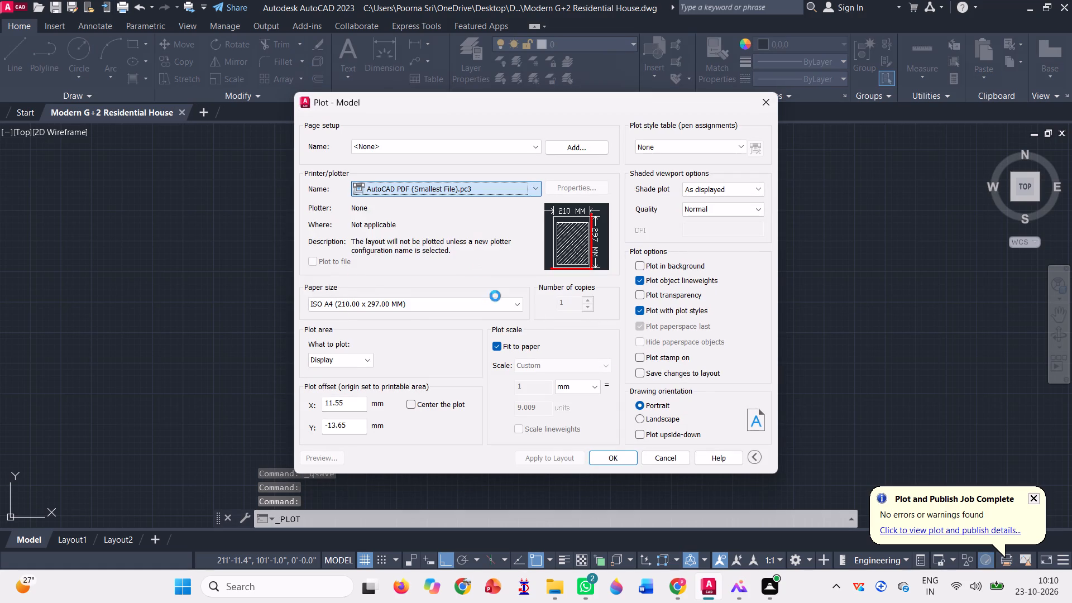
click(644, 419)
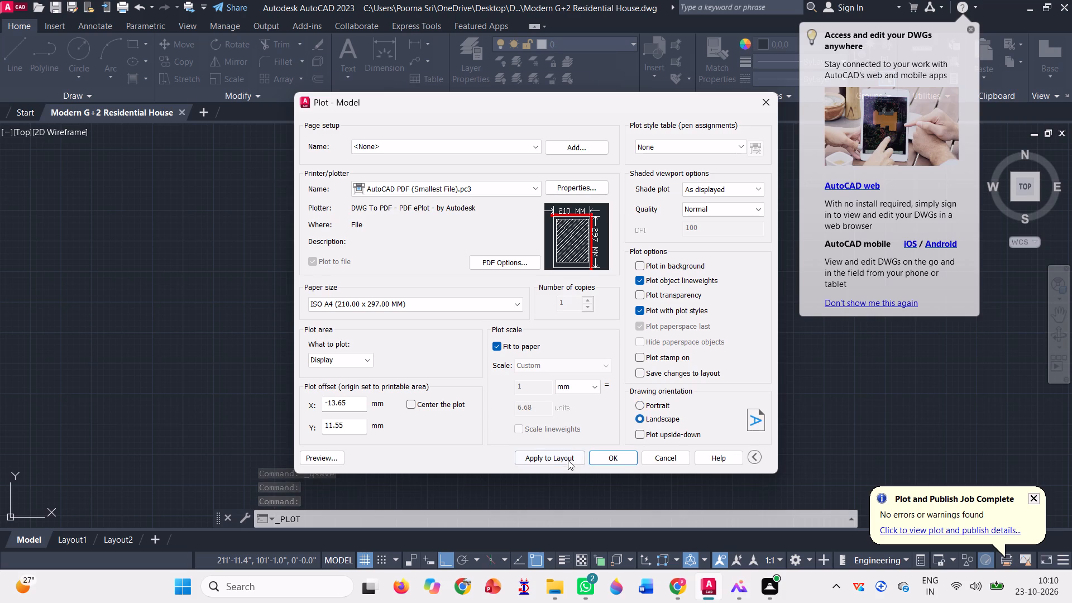
click(562, 457)
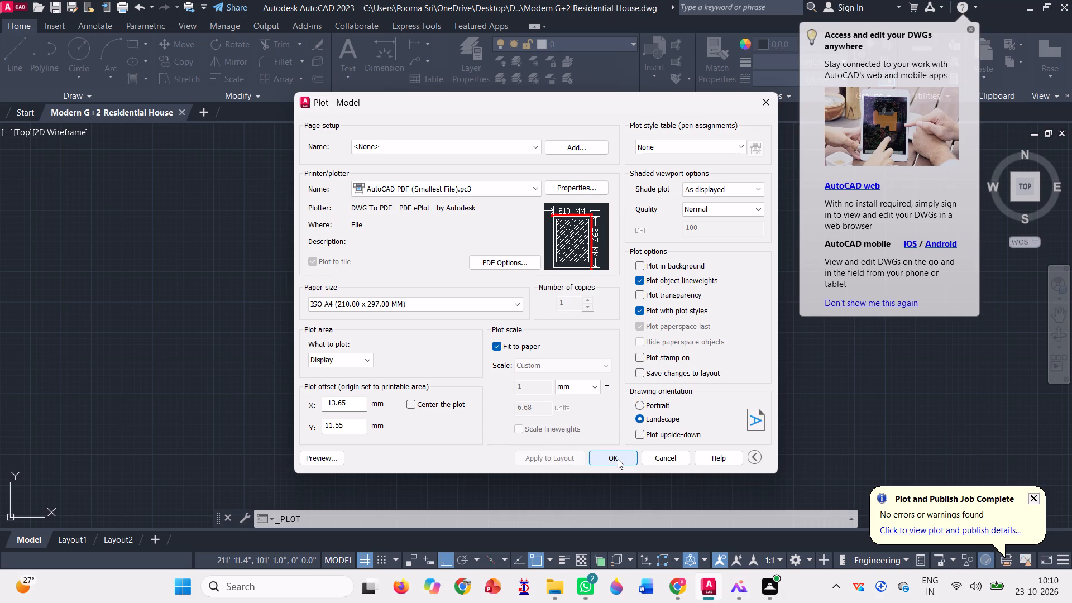
click(618, 458)
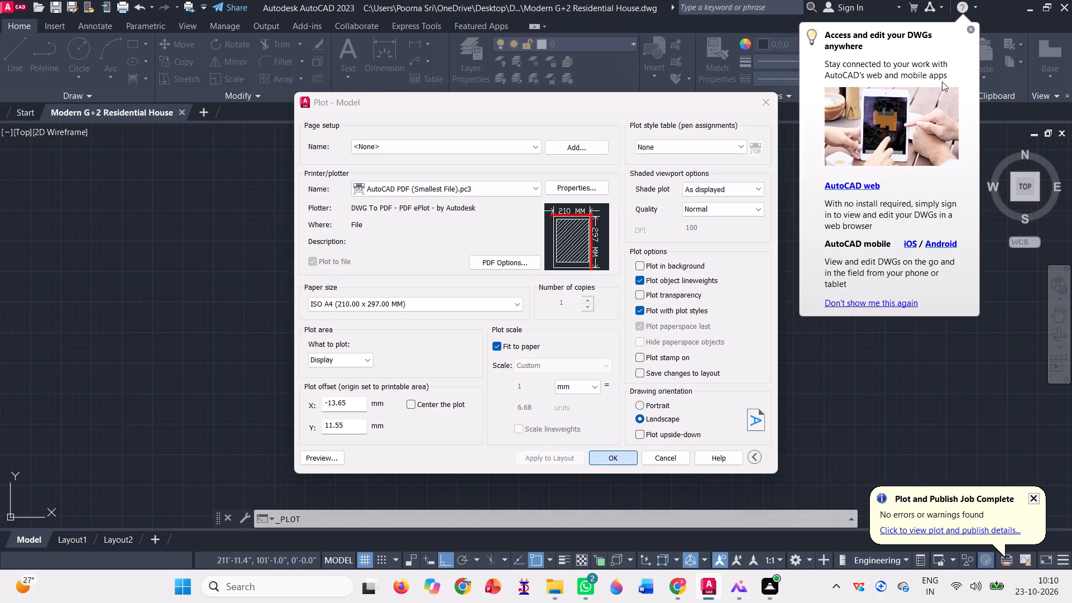
click(745, 421)
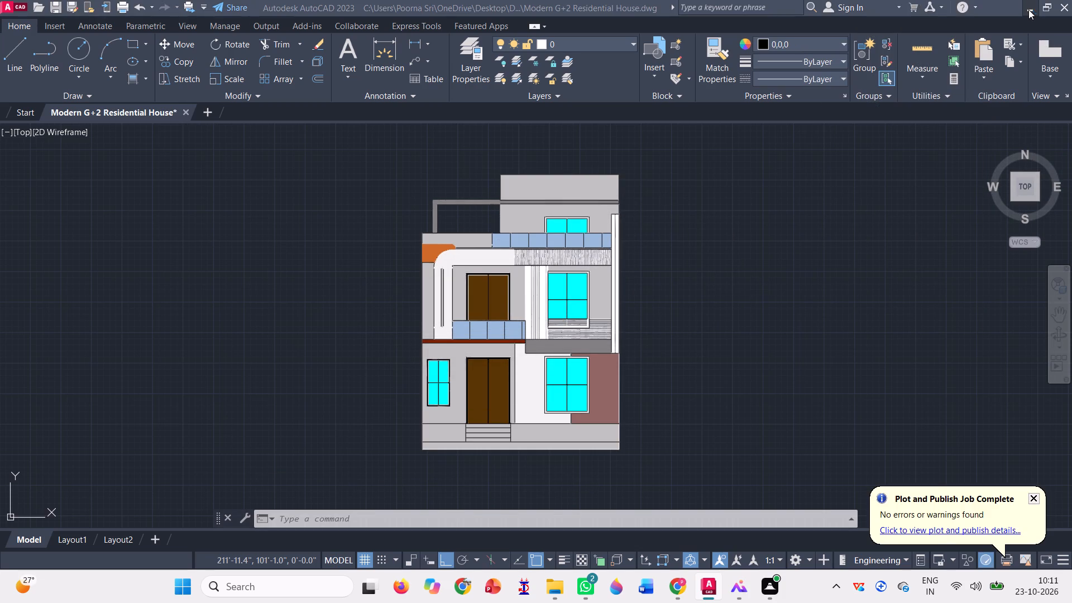
Close the WPS Office window opened for the plotted PDF.
click(924, 26)
triple_click(926, 26)
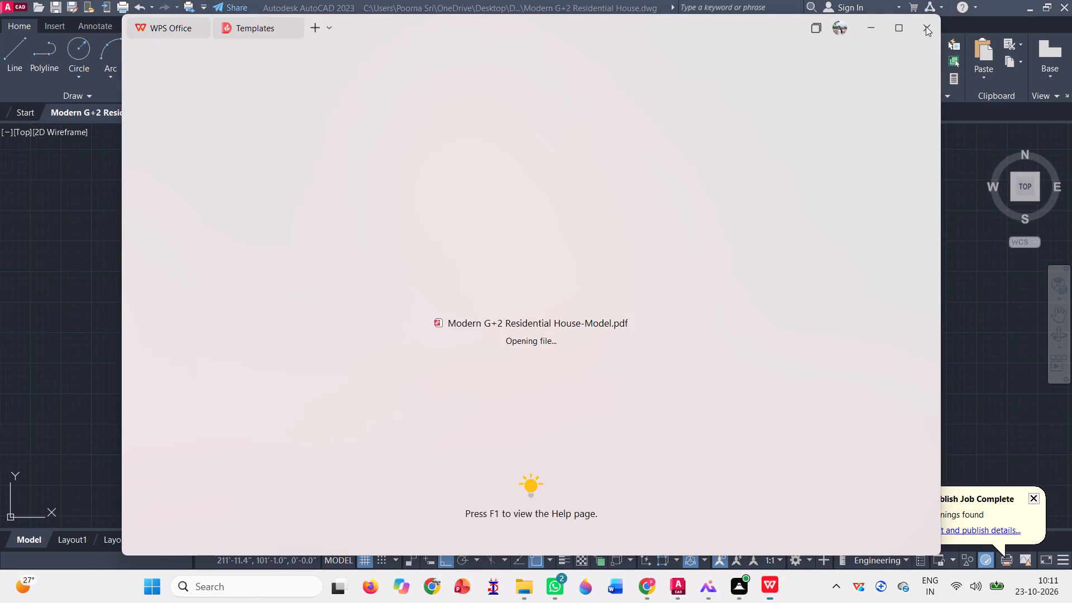
triple_click(926, 26)
click(926, 26)
click(926, 26)
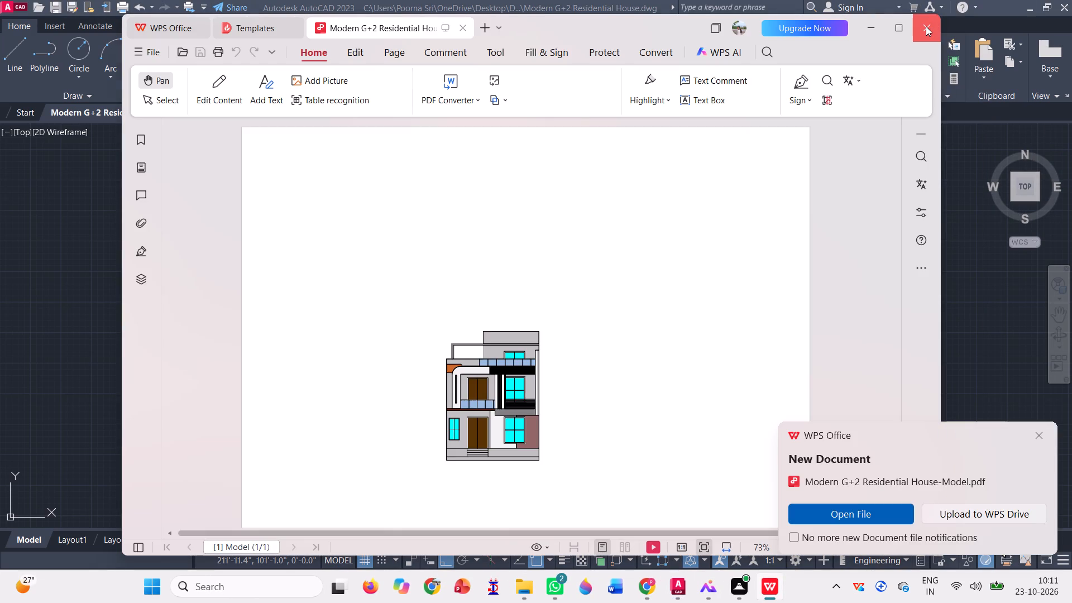